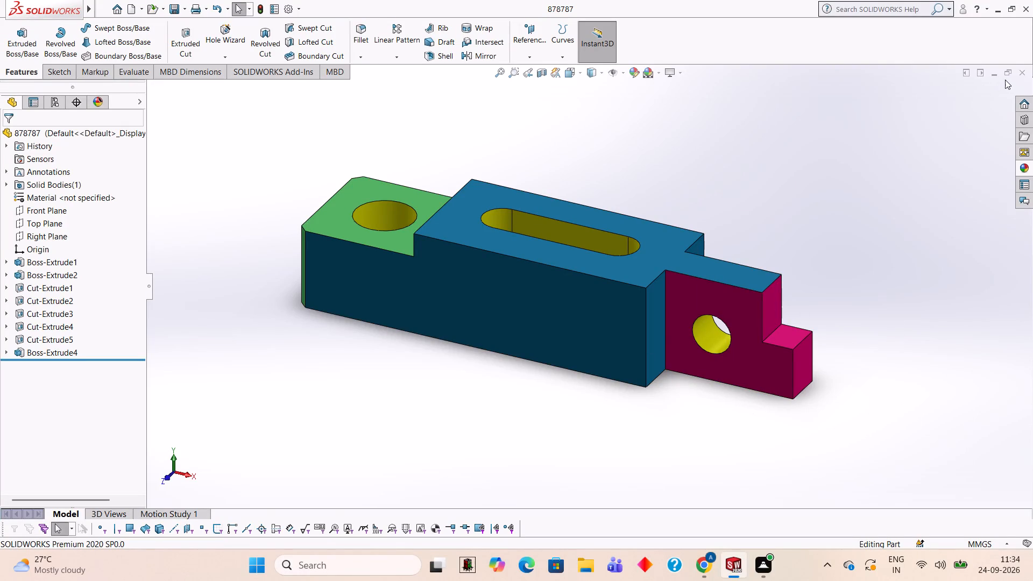
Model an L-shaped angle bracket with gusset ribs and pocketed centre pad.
Close the open part and create a new Part document.
click(1024, 75)
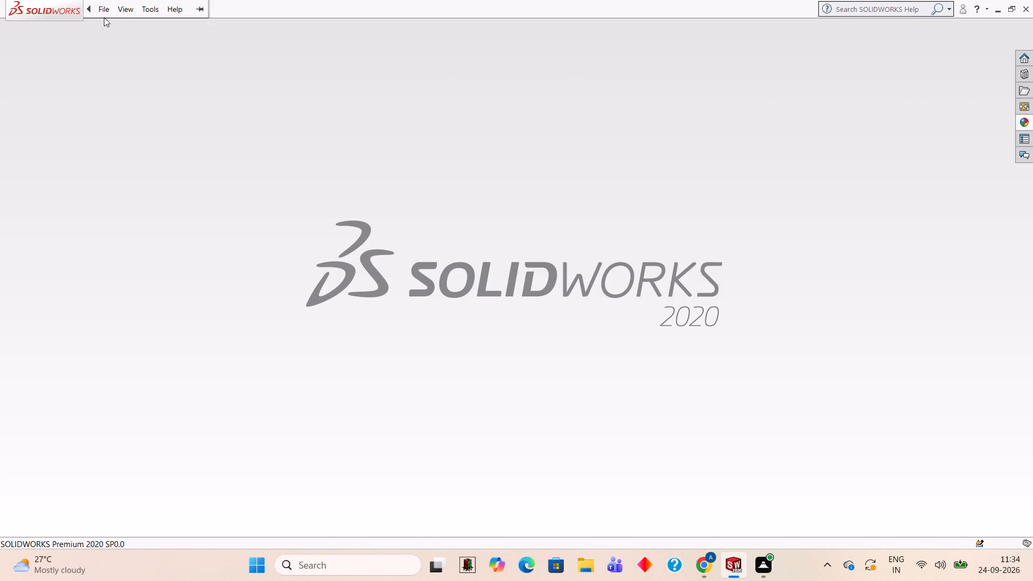
click(106, 8)
click(116, 22)
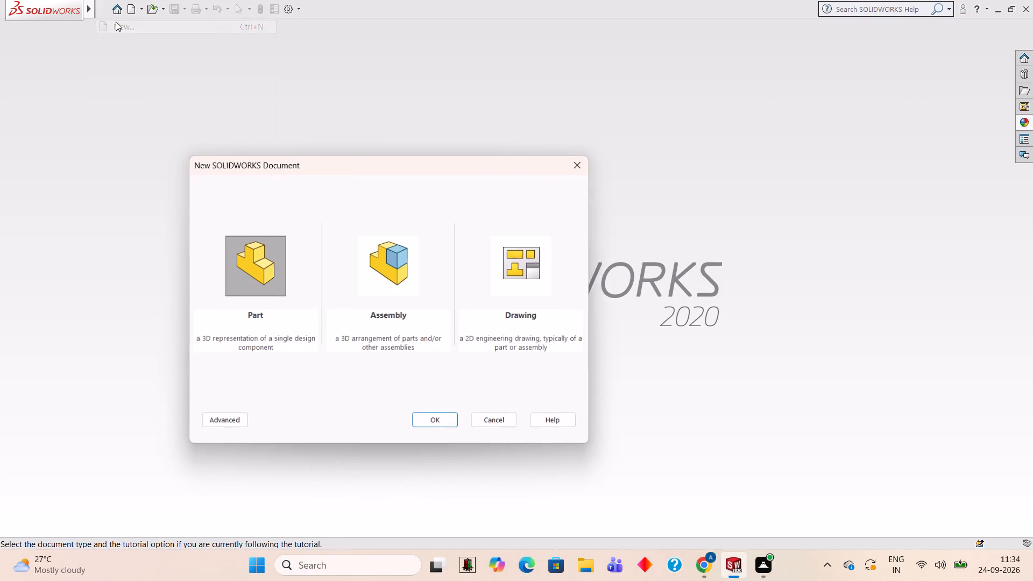
click(450, 417)
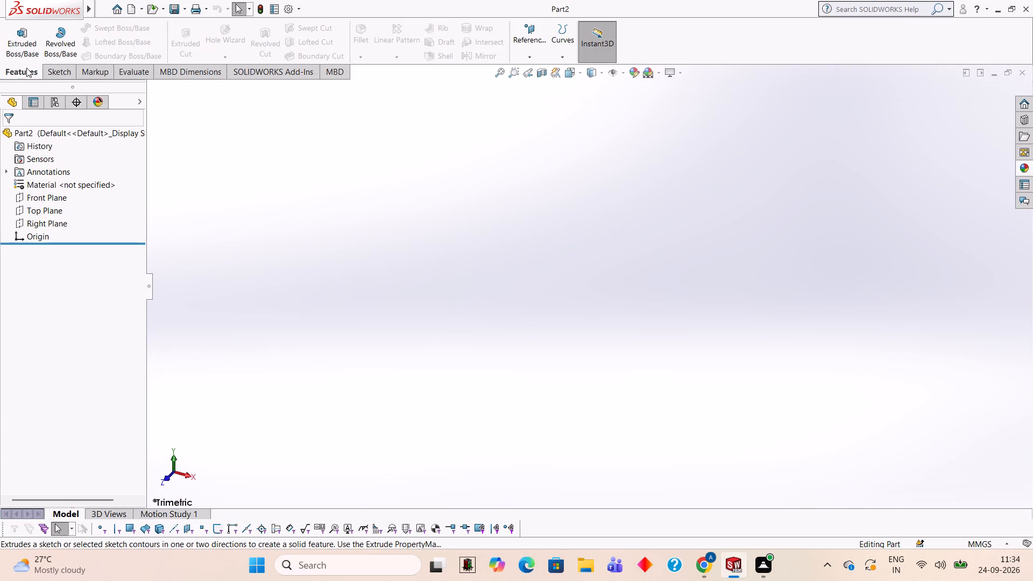
Start a new sketch on the Front Plane.
click(60, 67)
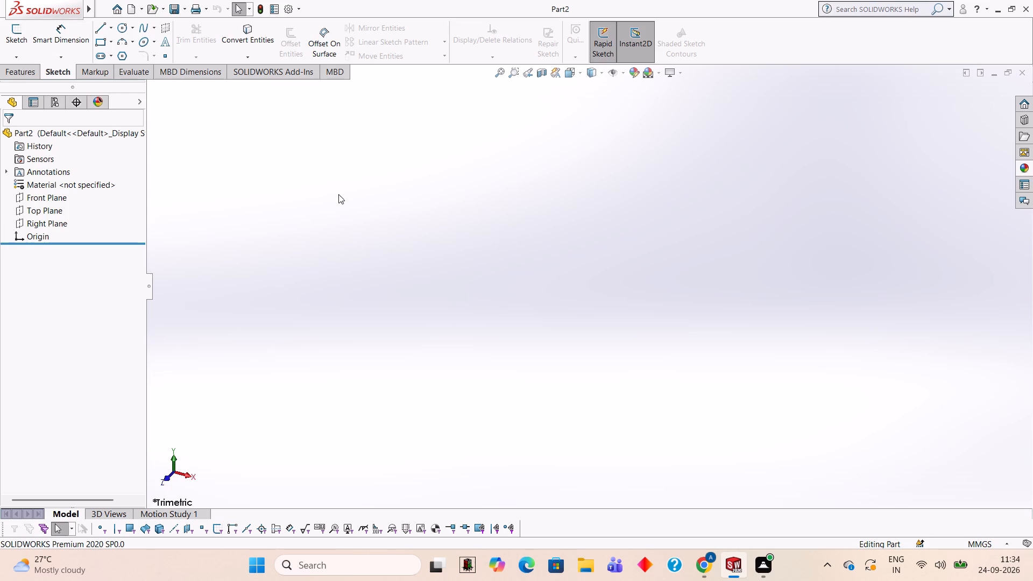
click(45, 195)
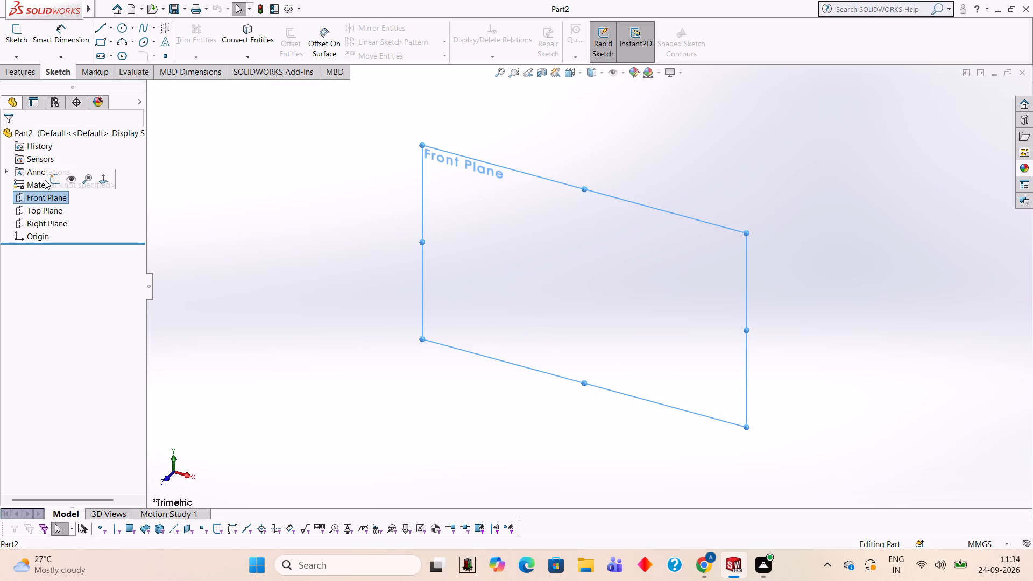
click(48, 178)
click(442, 235)
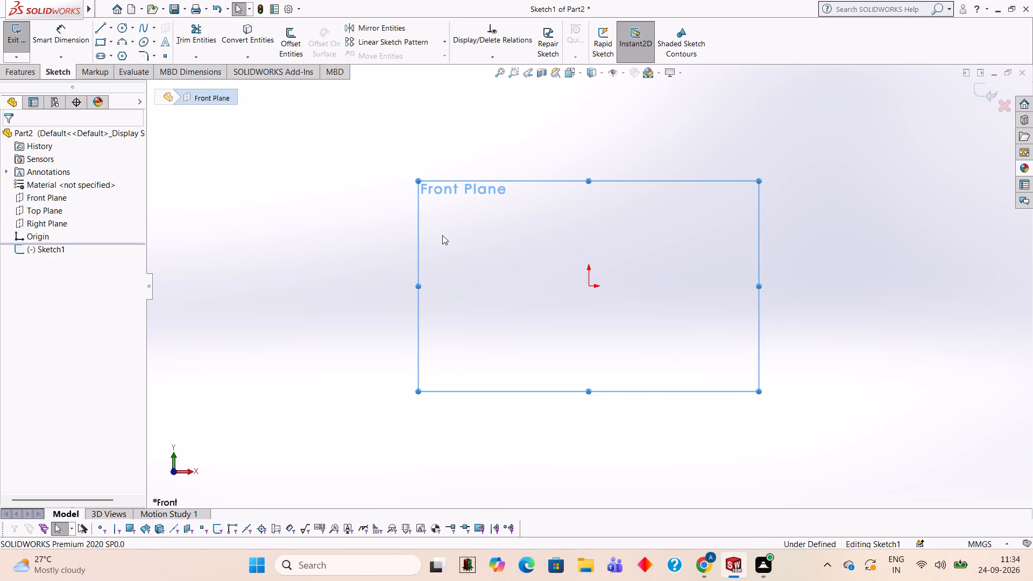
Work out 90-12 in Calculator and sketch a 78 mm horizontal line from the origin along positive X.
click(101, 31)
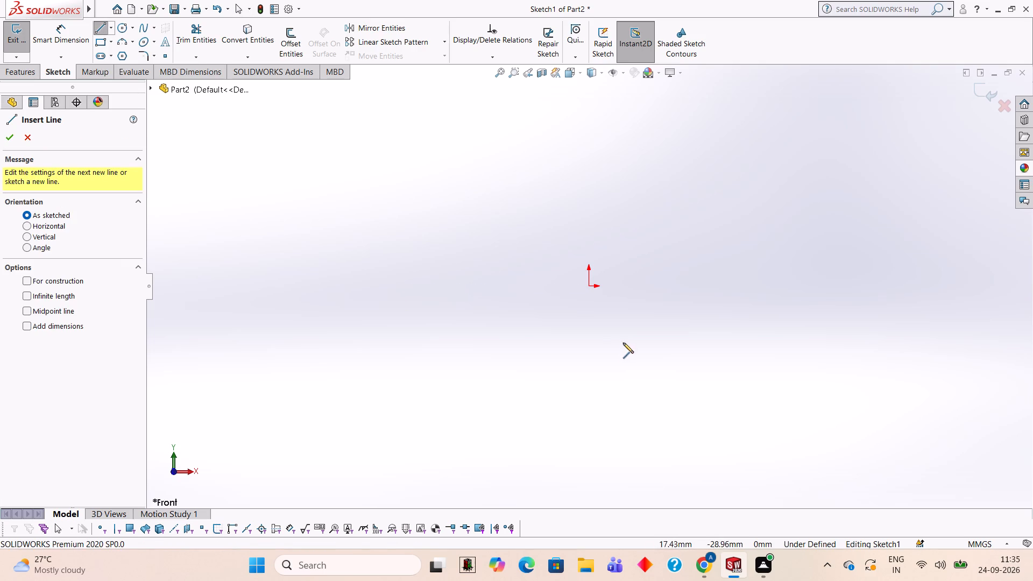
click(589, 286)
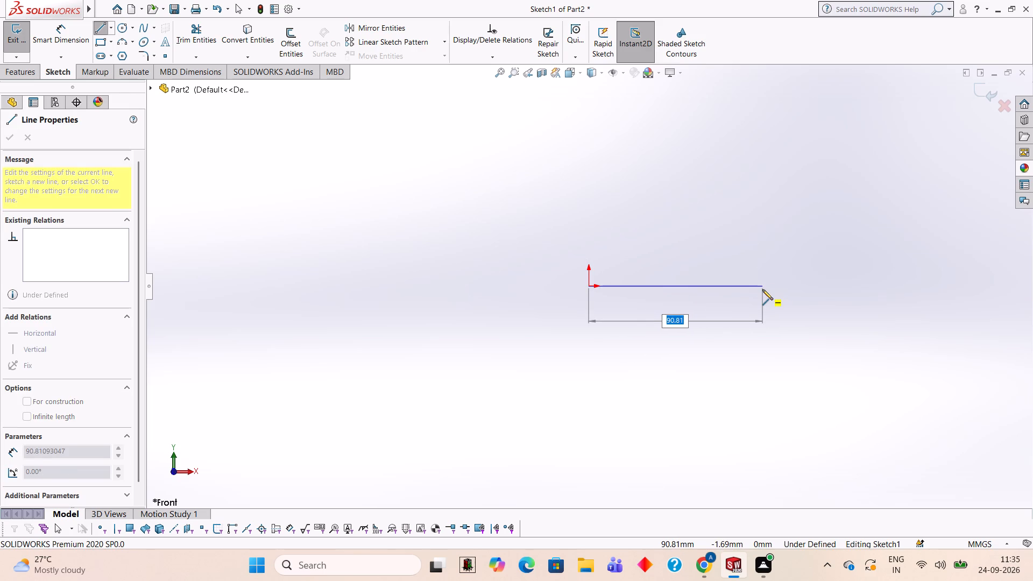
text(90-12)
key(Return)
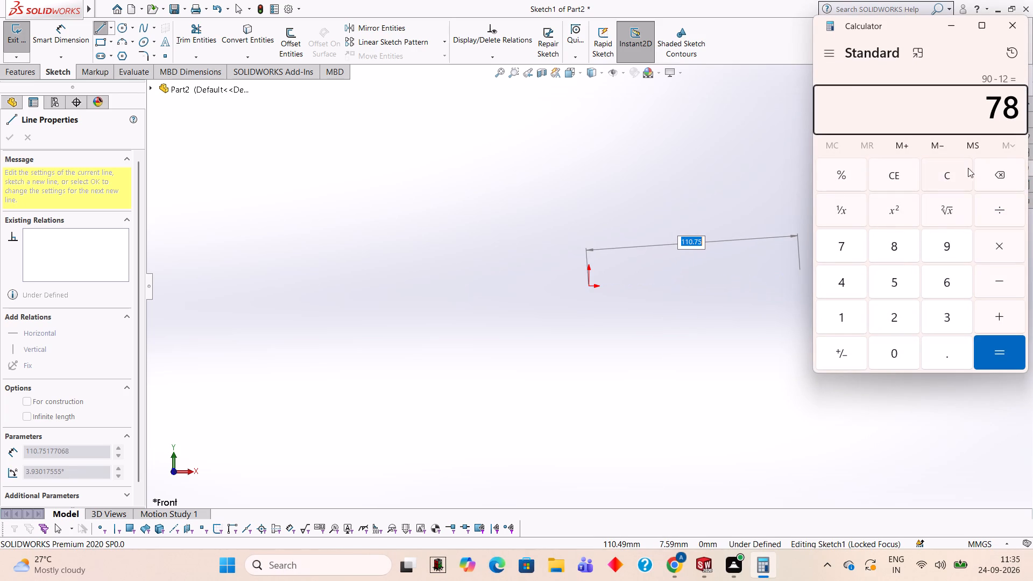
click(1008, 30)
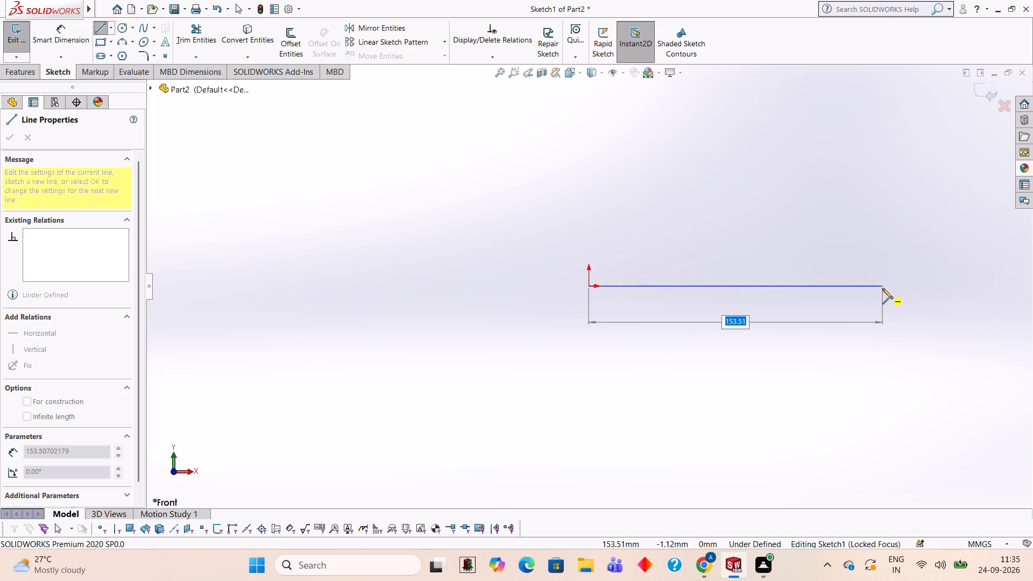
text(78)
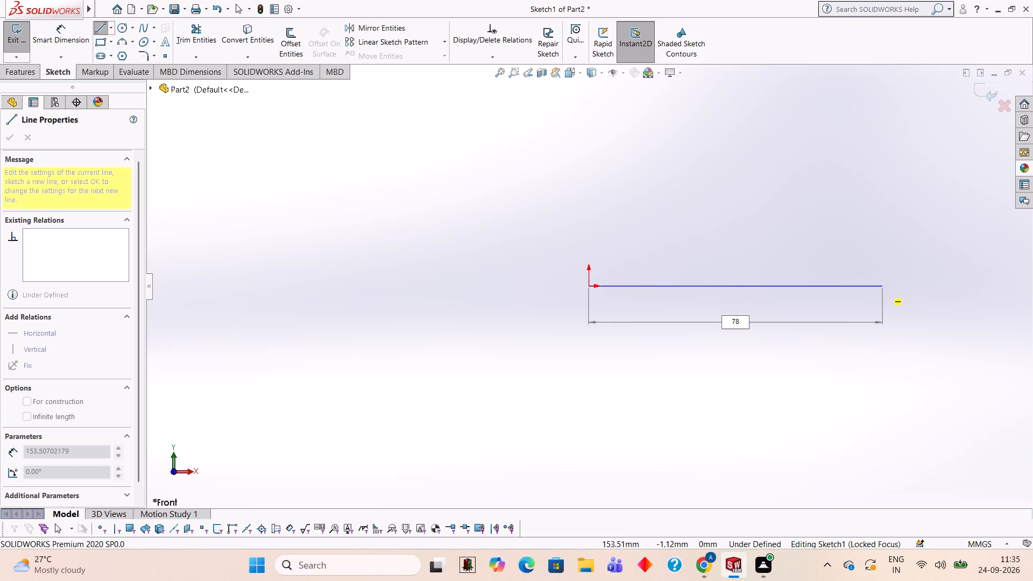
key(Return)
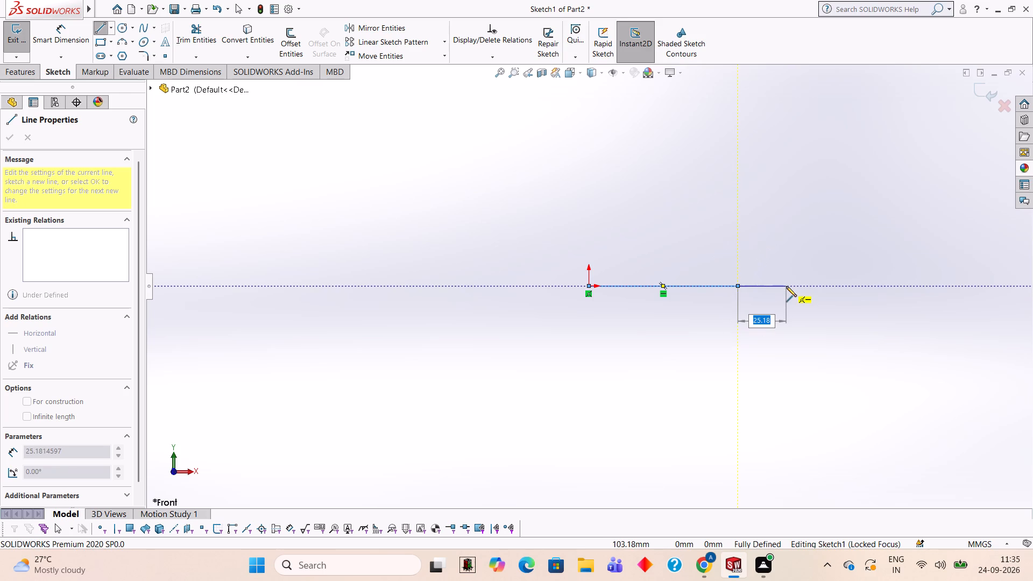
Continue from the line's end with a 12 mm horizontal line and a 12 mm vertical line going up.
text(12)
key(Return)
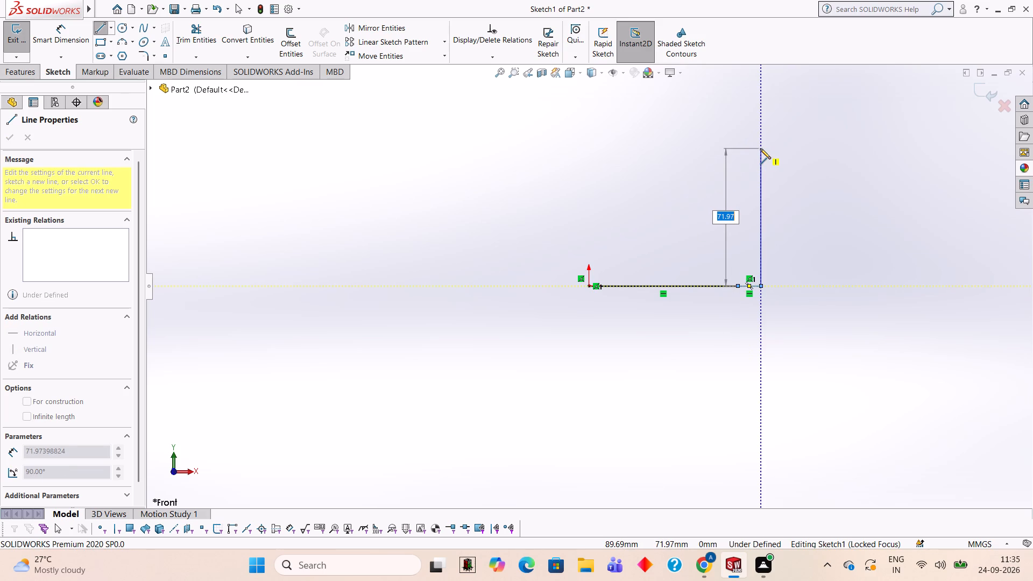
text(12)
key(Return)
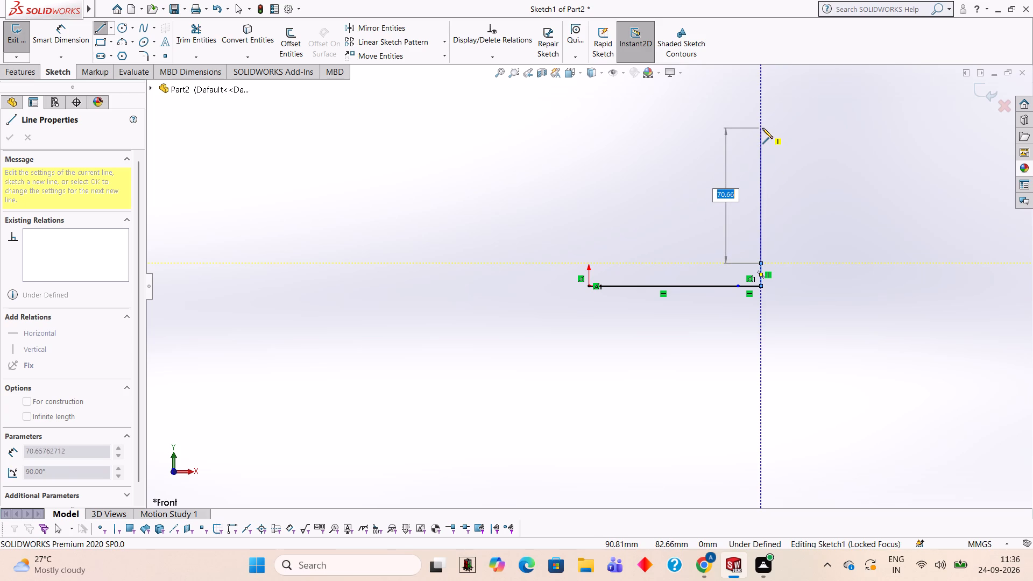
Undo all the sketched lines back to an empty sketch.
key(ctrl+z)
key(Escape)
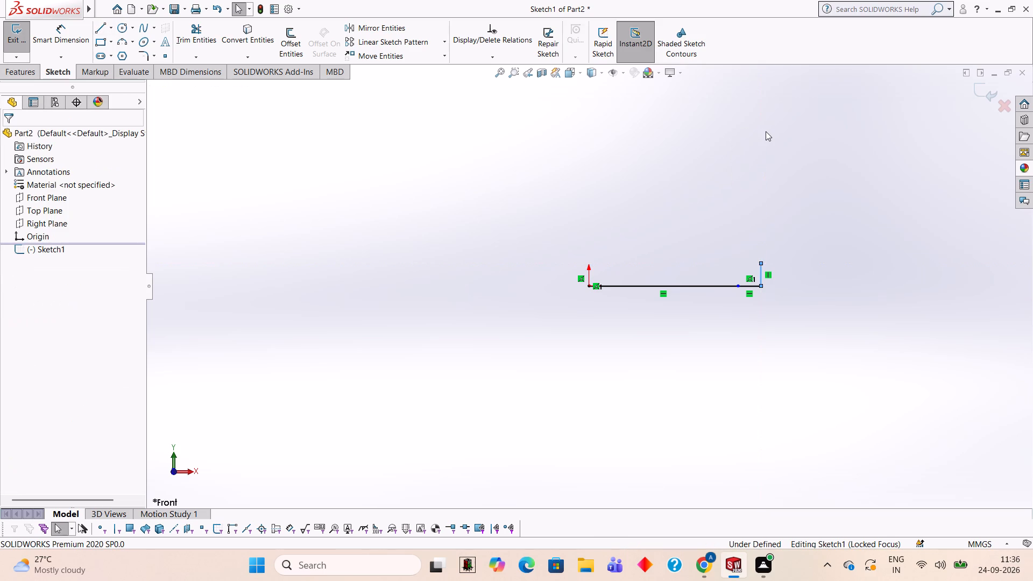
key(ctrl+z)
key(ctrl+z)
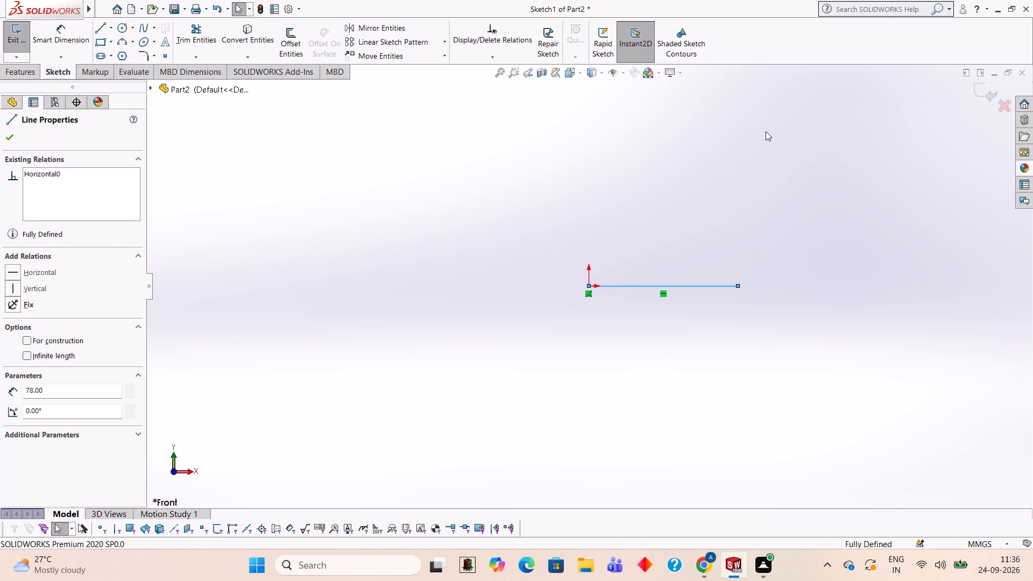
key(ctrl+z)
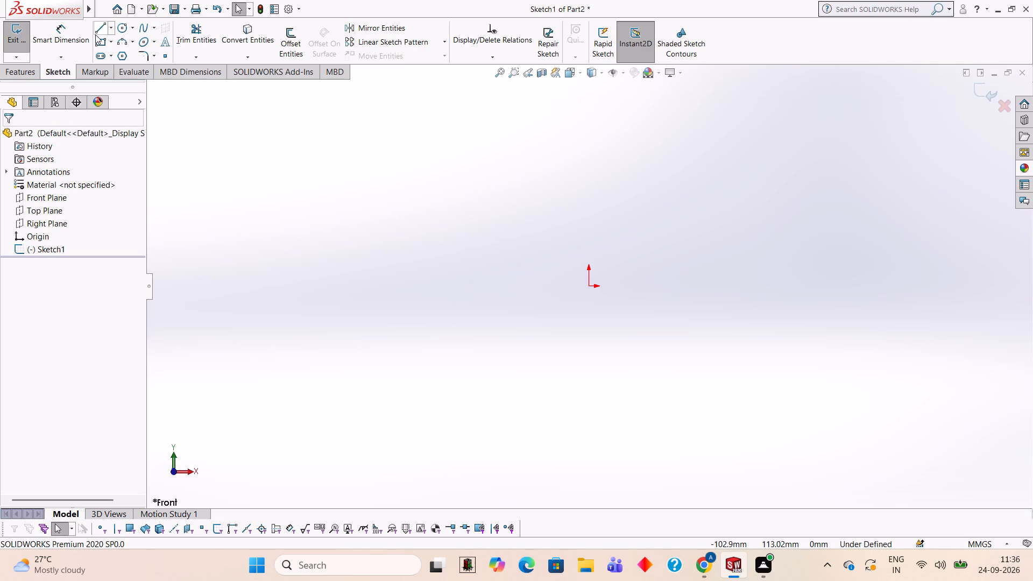
Sketch a 90 mm horizontal line from the origin along positive X and end the line chain.
click(100, 27)
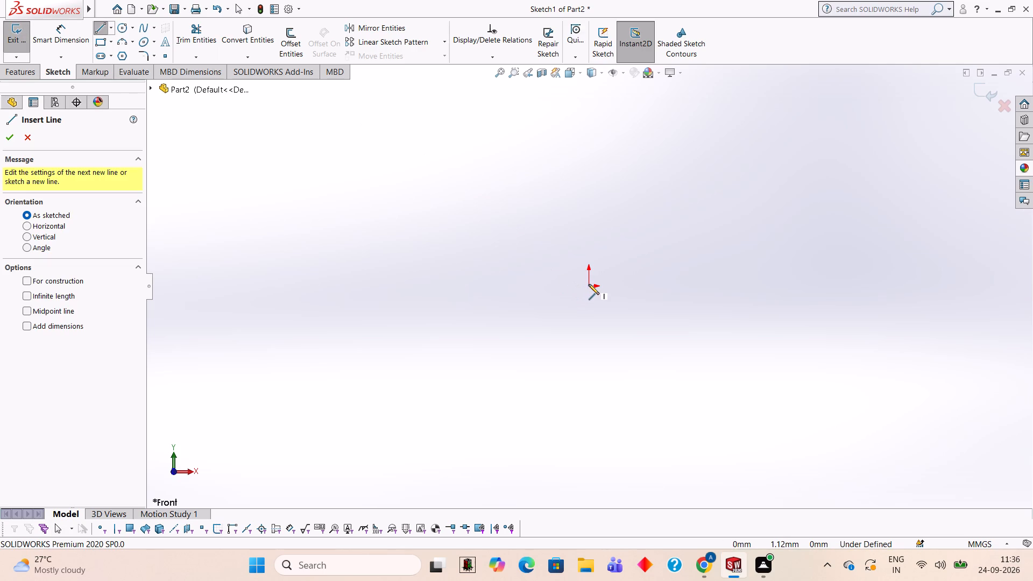
click(589, 284)
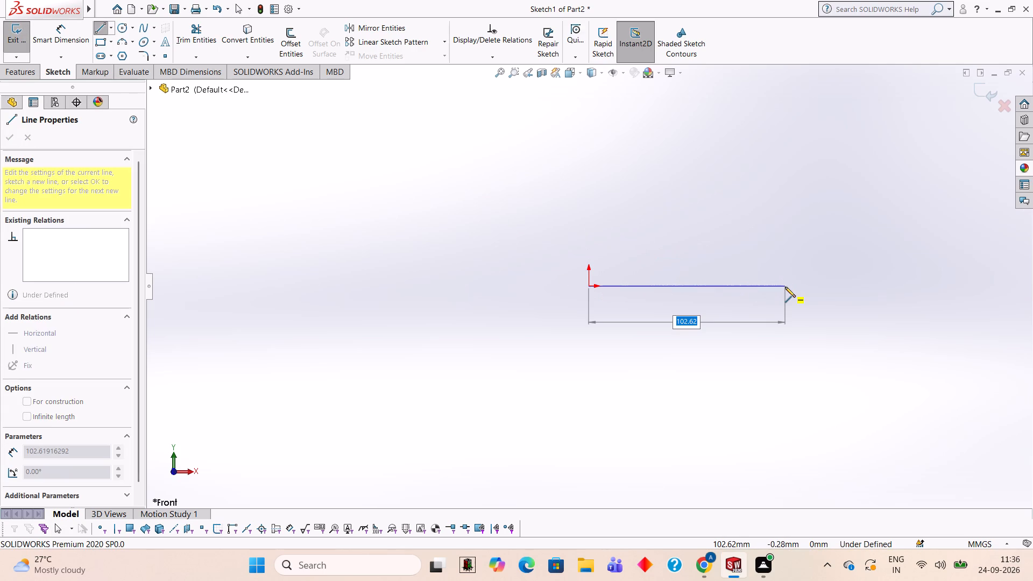
text(90)
key(Return)
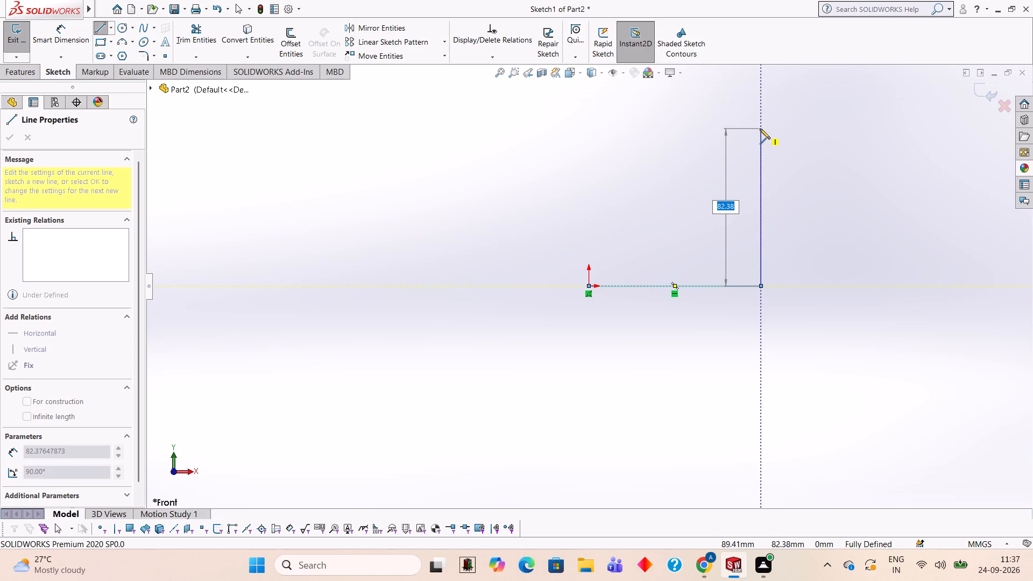
key(1)
key(Escape)
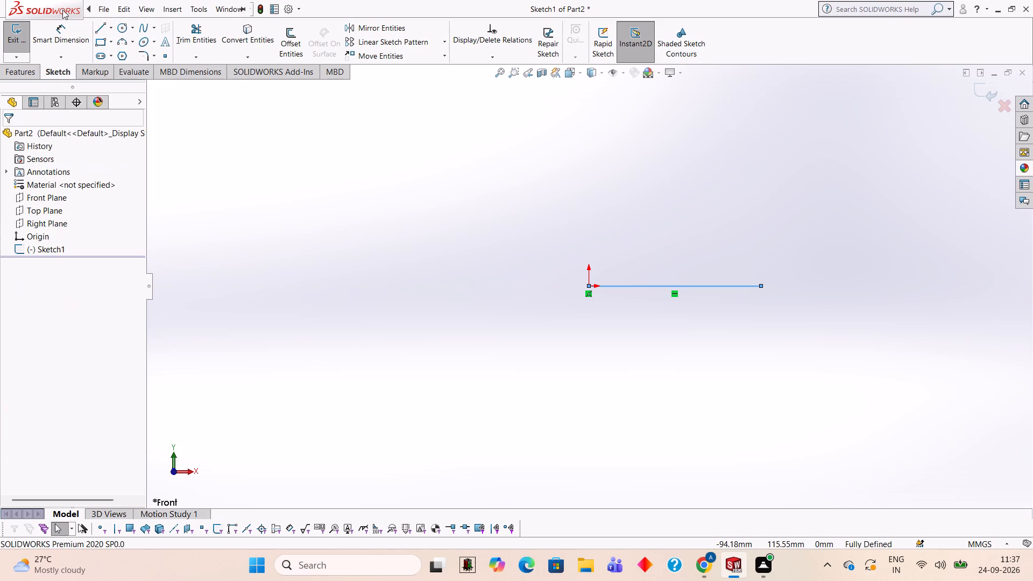
From the base line's far end, sketch connected lines 48 mm up, another 12 mm up, and 12 mm back horizontally toward the origin side.
click(99, 31)
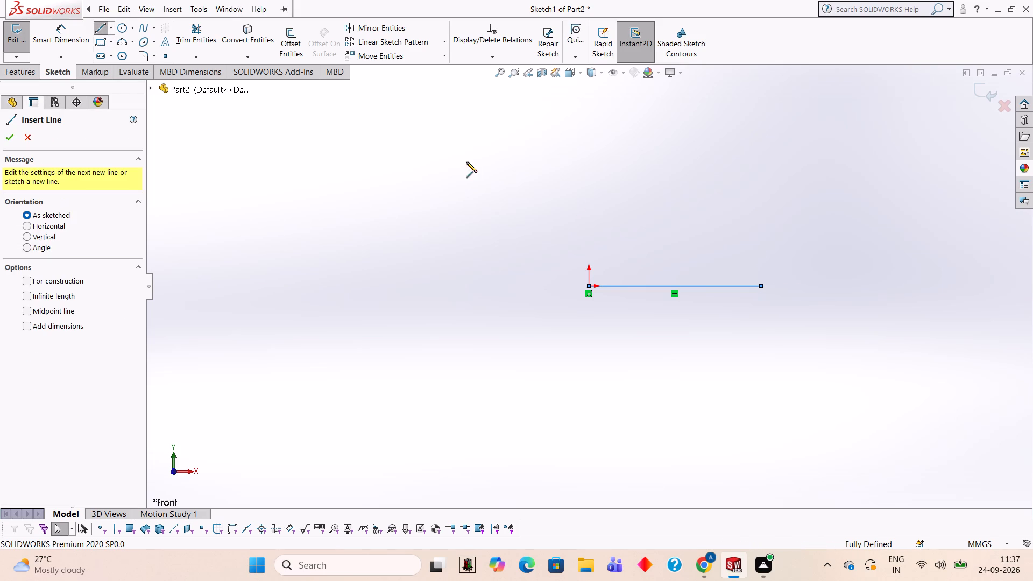
click(761, 287)
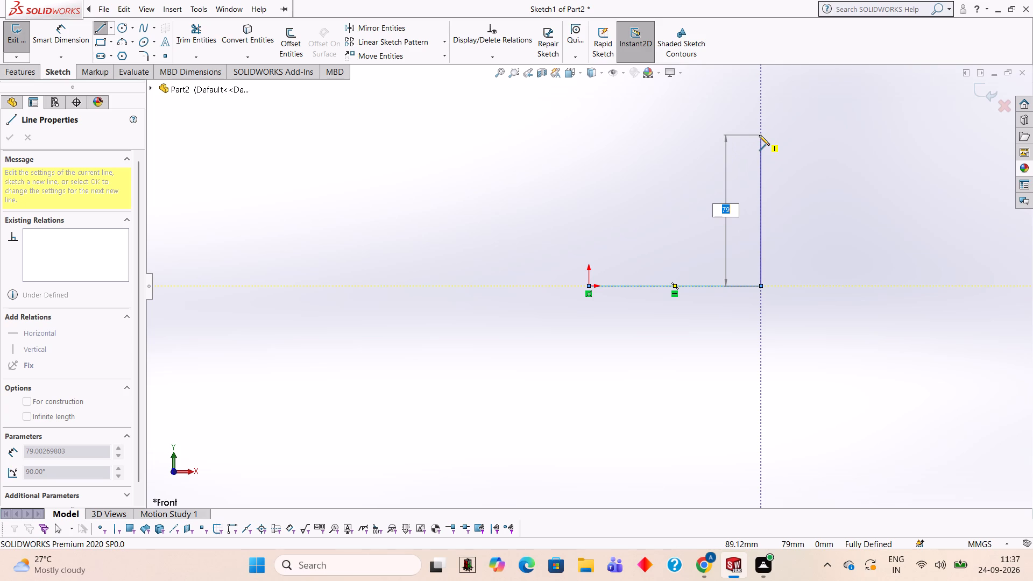
text(48)
key(Return)
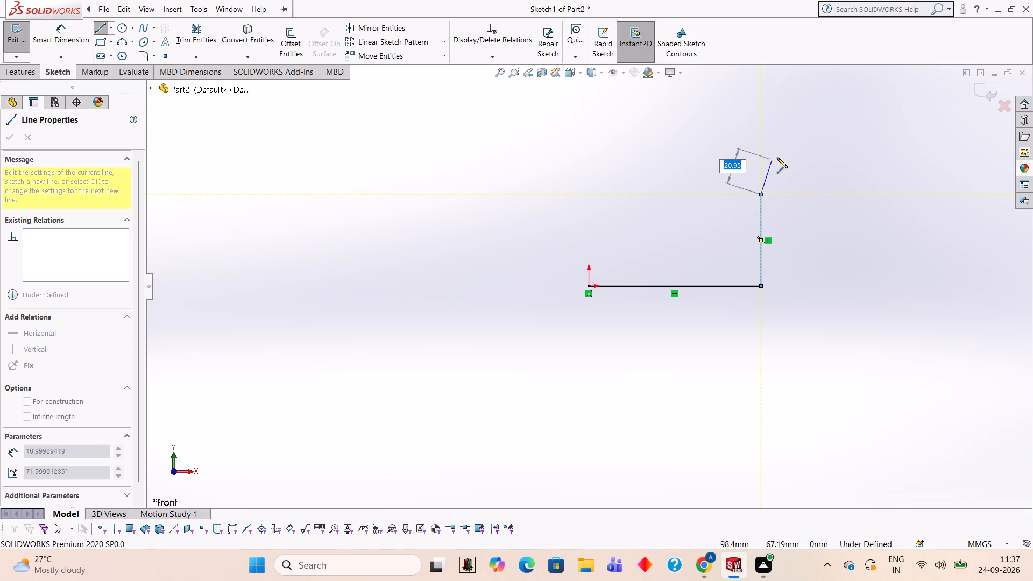
text(12)
key(Return)
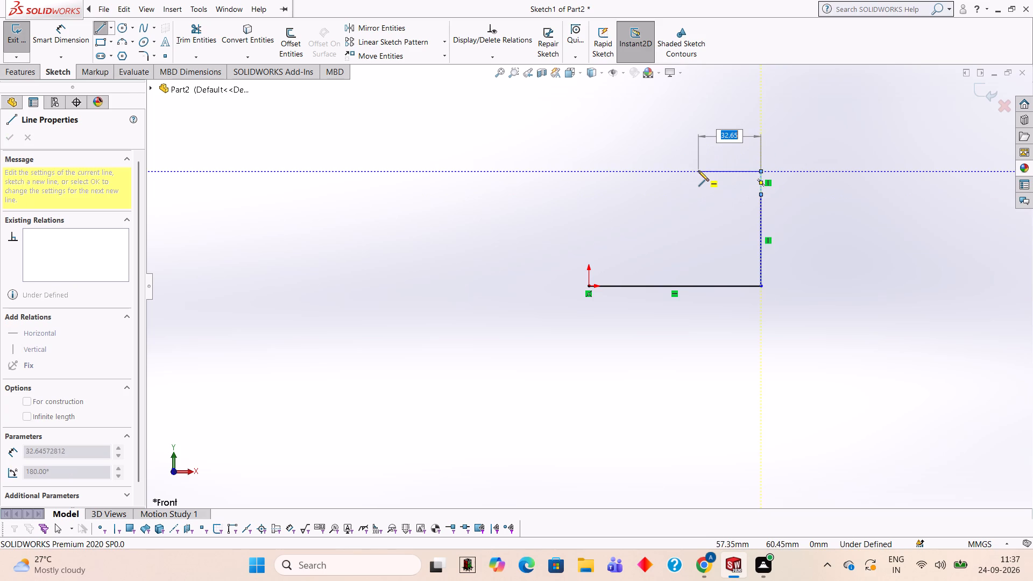
text(12)
key(Return)
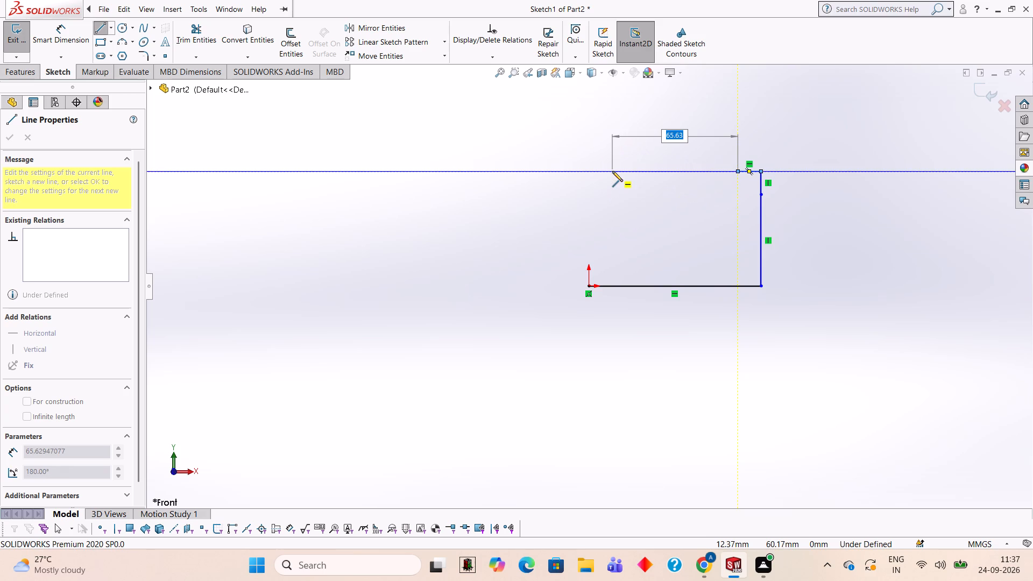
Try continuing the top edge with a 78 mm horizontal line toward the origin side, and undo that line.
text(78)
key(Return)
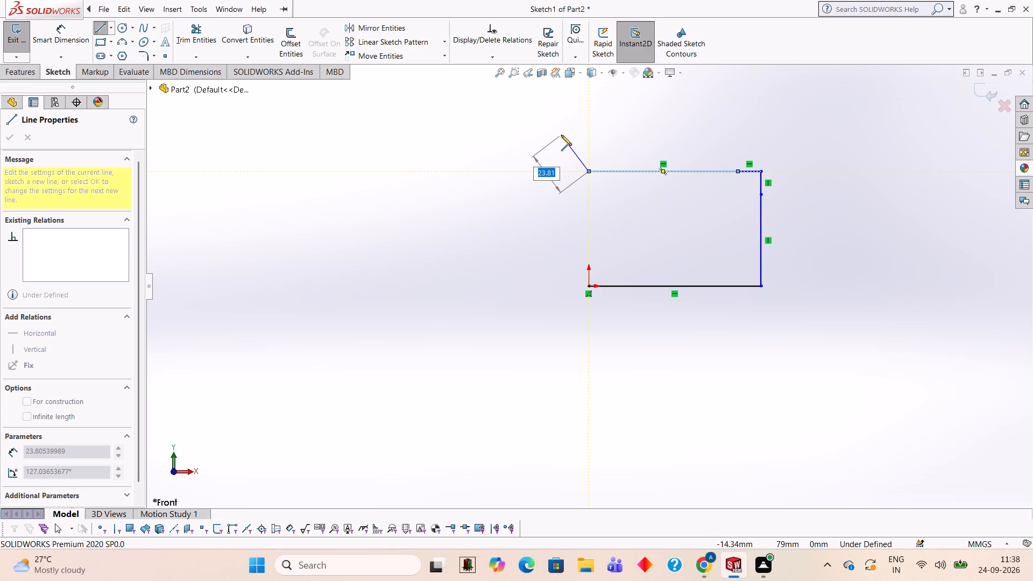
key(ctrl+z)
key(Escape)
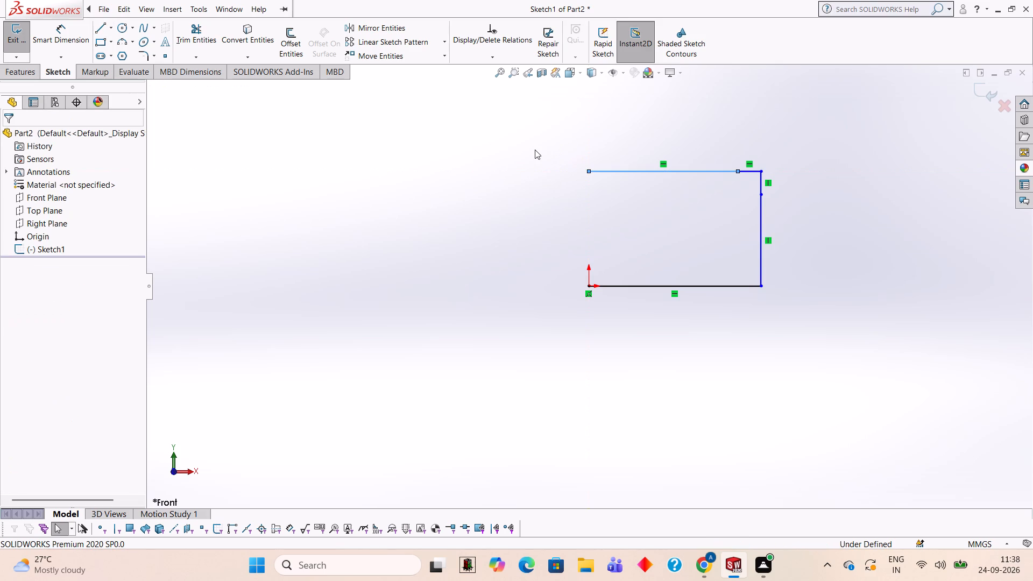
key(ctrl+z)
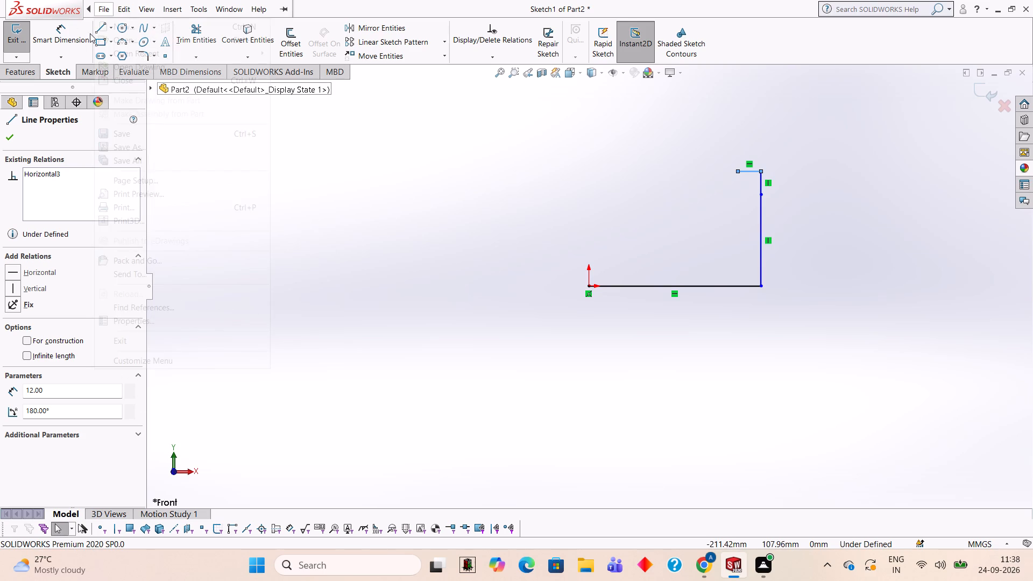
Work out 90-12 in Calculator, and extend the top edge from its free end toward the origin side with connected 68 mm and 12 mm horizontal lines.
click(96, 30)
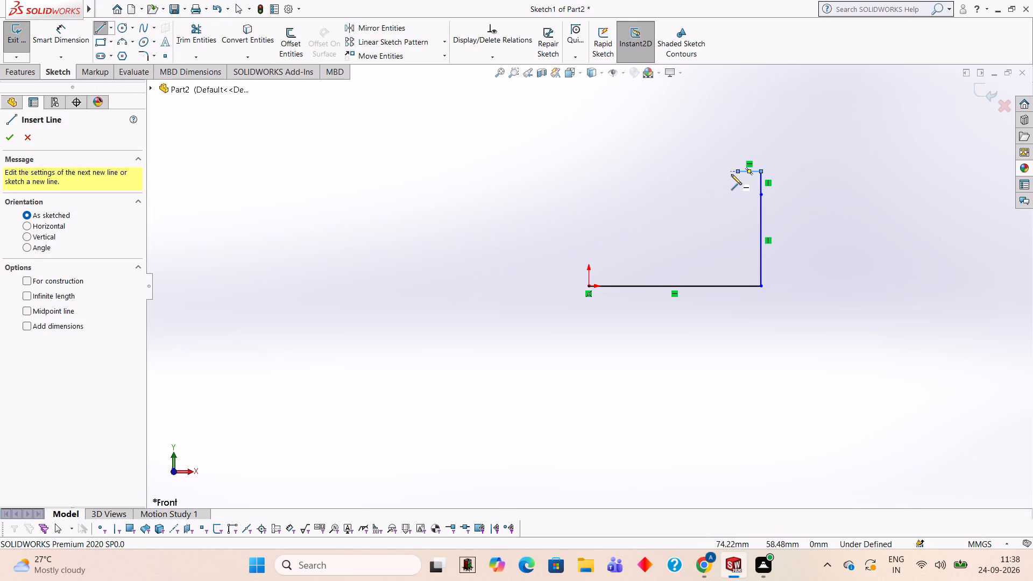
click(738, 171)
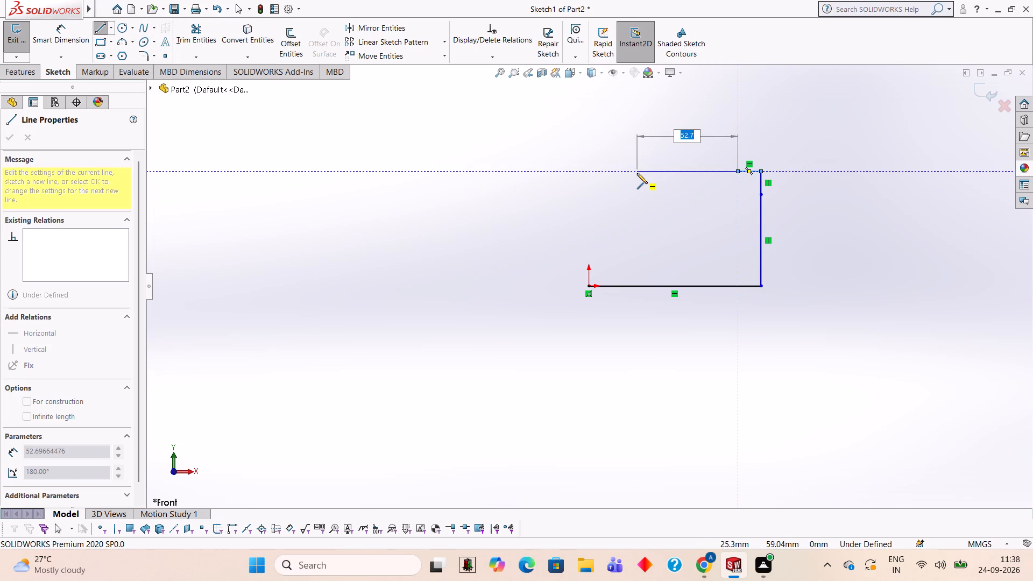
text(90-12)
key(Return)
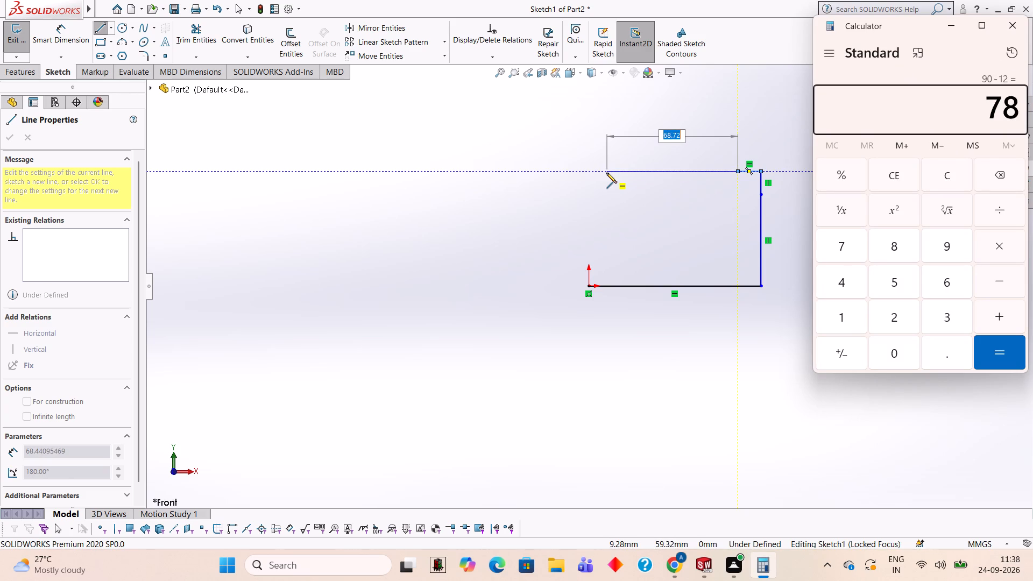
click(1011, 31)
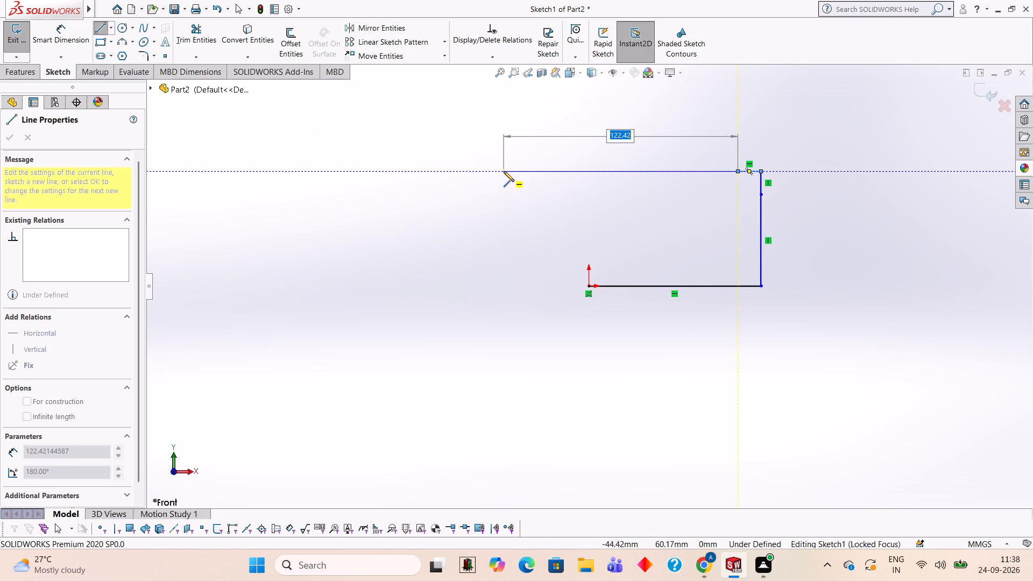
text(68)
key(Return)
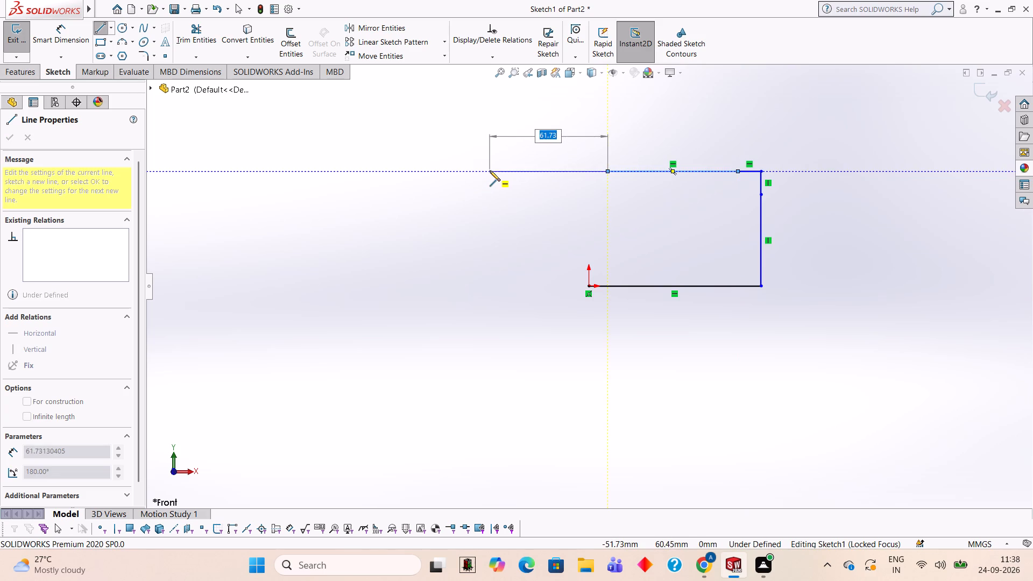
text(12)
key(Return)
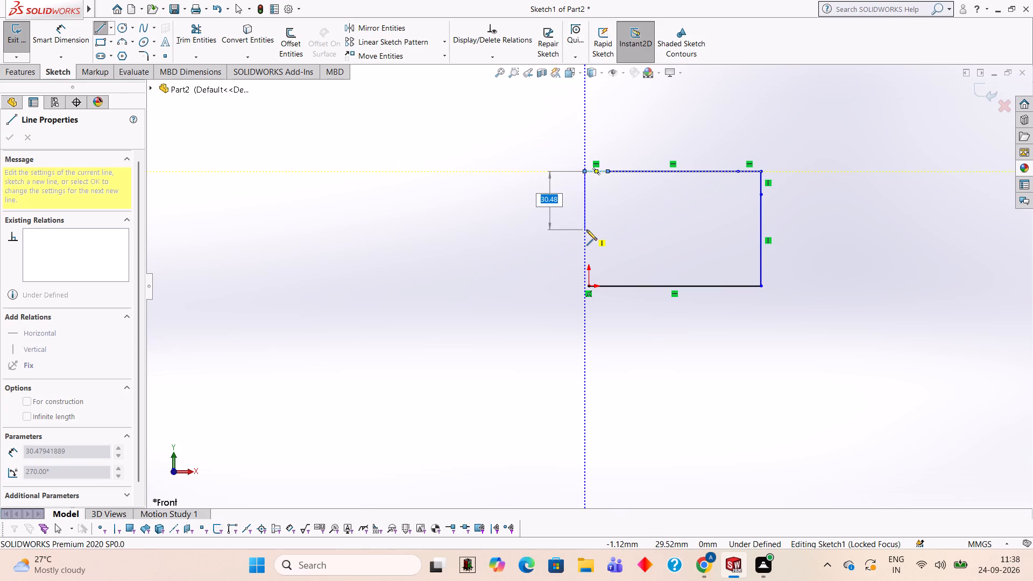
Continue the chain 12 mm vertically down, add a vertical line about 48 mm down to the base level, and end the chain.
text(12)
key(Return)
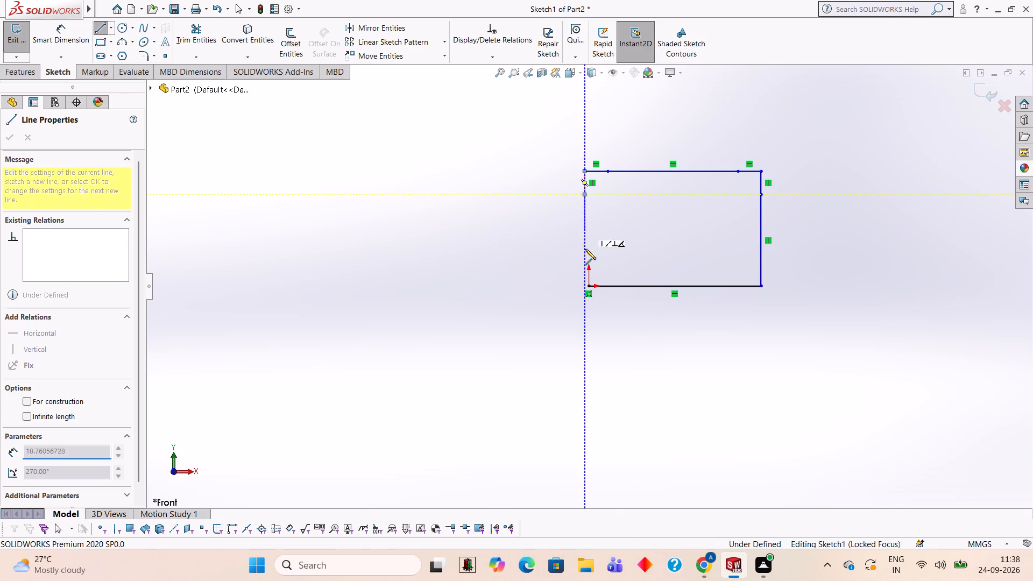
click(583, 286)
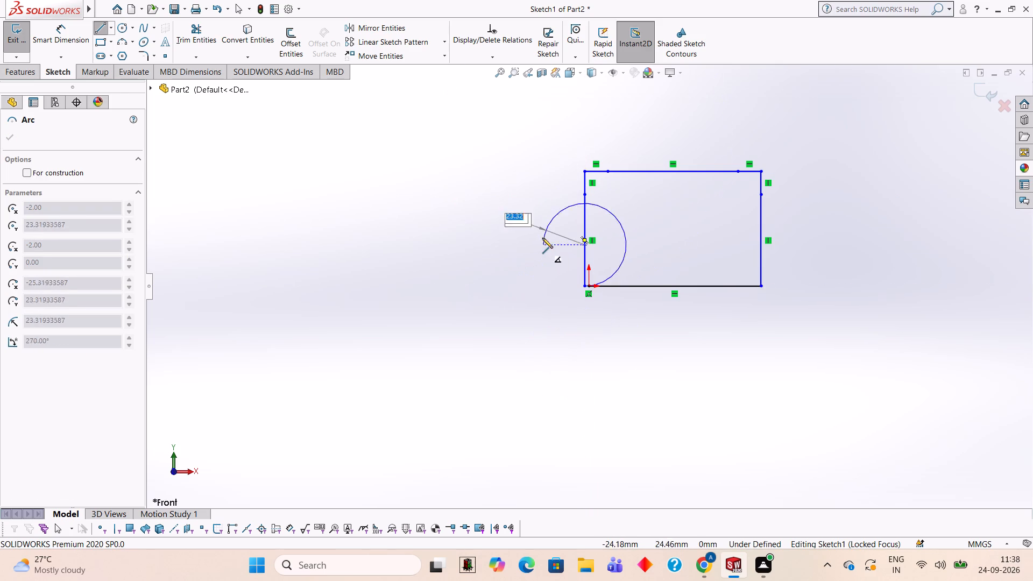
key(Escape)
Close the profile with a 2 mm horizontal line from the lower end of the origin-side vertical line to the origin.
scroll(559, 306, down, 5)
scroll(557, 255, down, 2)
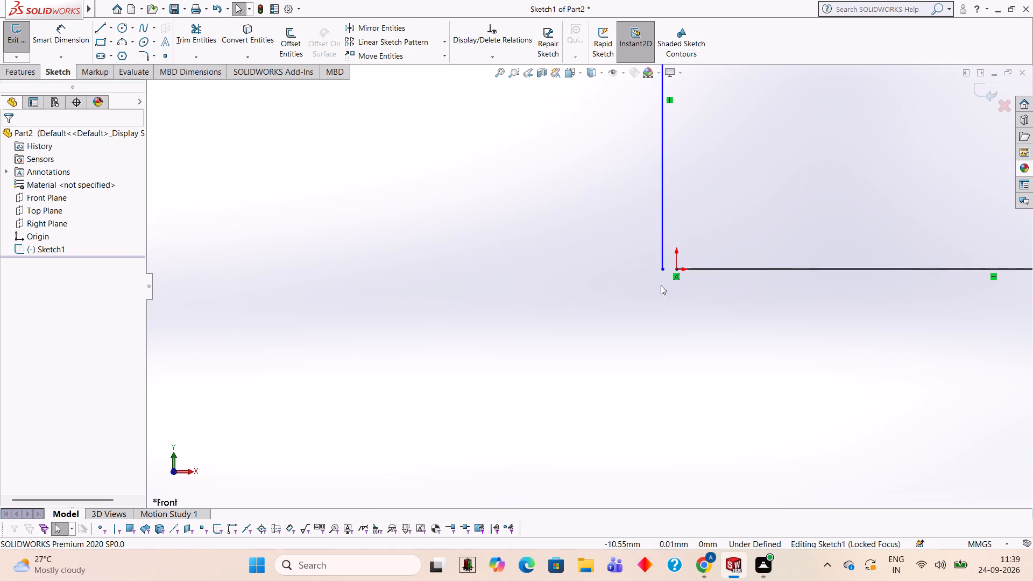
scroll(852, 263, up, 2)
scroll(939, 252, down, 2)
scroll(921, 225, up, 4)
scroll(359, 198, down, 3)
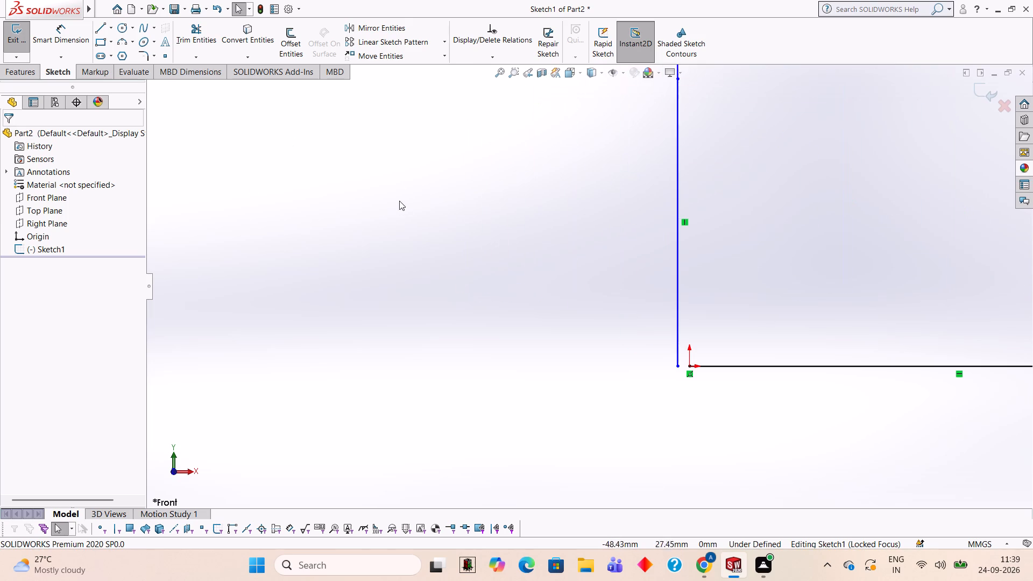
click(97, 26)
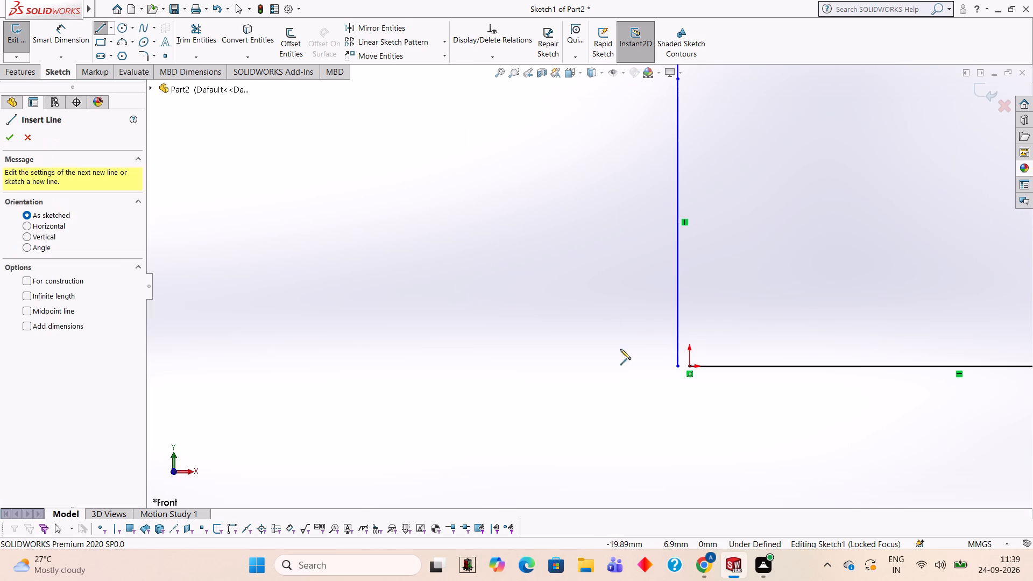
click(676, 365)
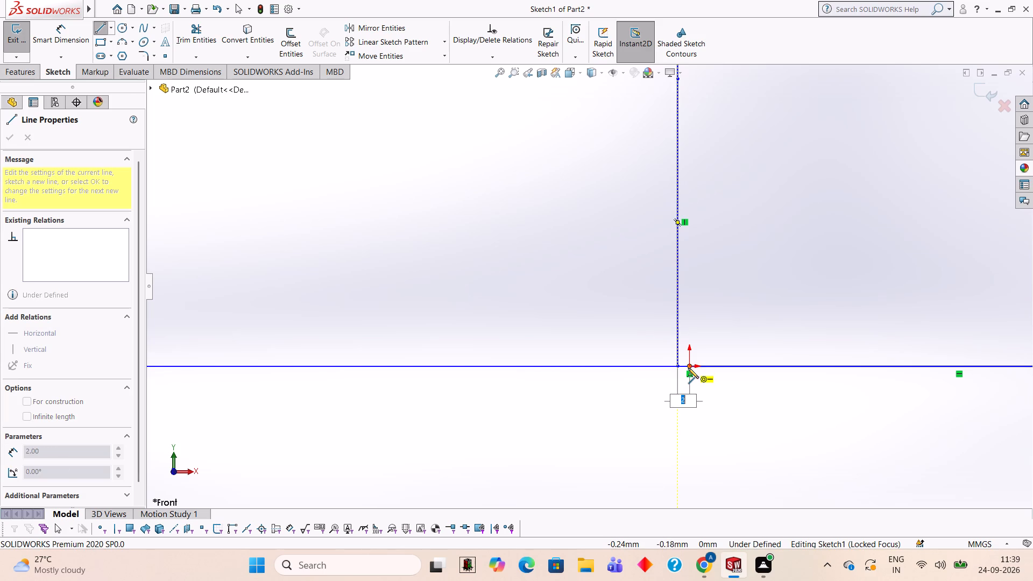
click(688, 368)
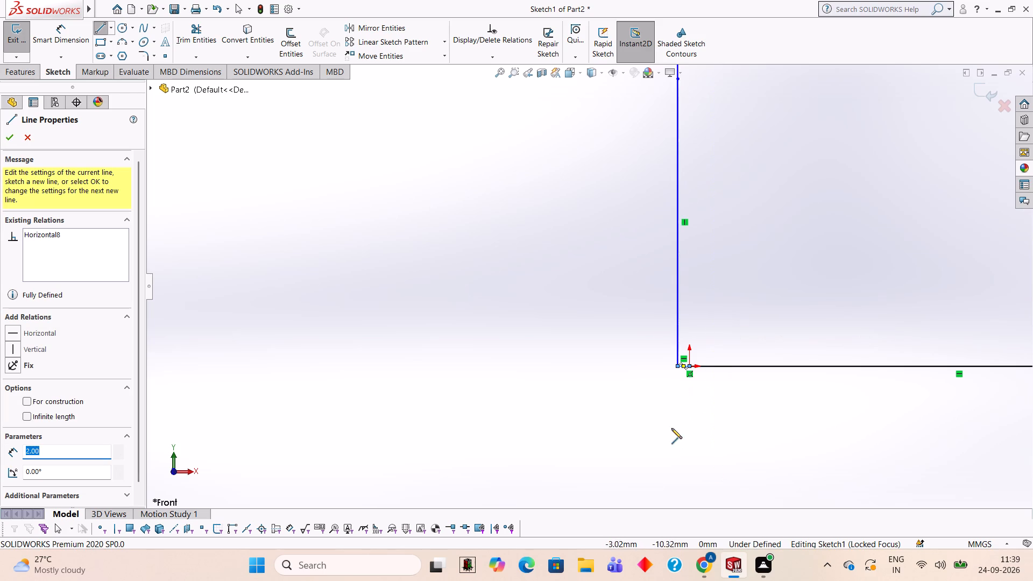
scroll(719, 419, up, 6)
scroll(386, 306, down, 1)
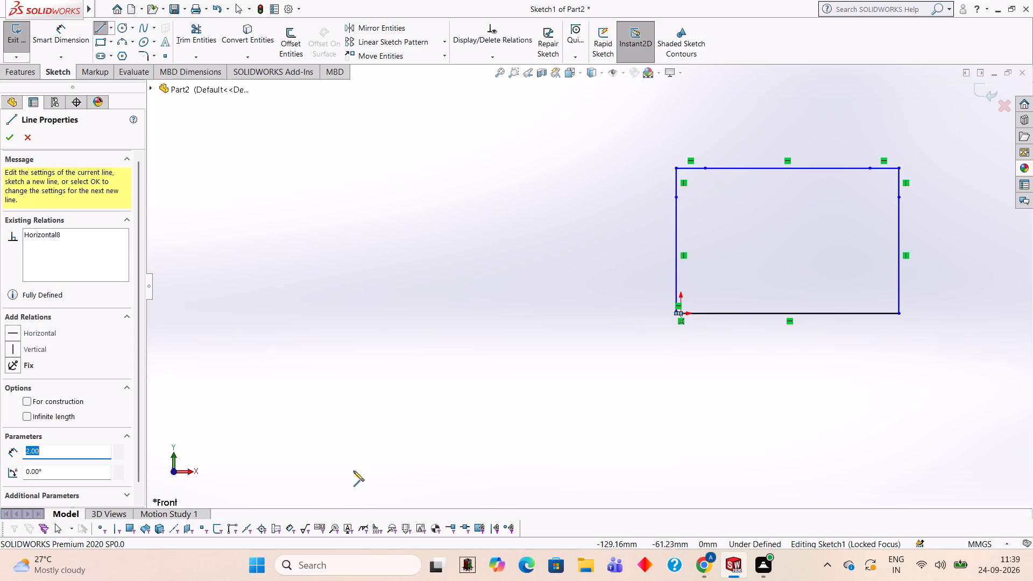
Dimension the distance between the two long vertical side lines as 90 mm, placing it below the base line.
click(65, 34)
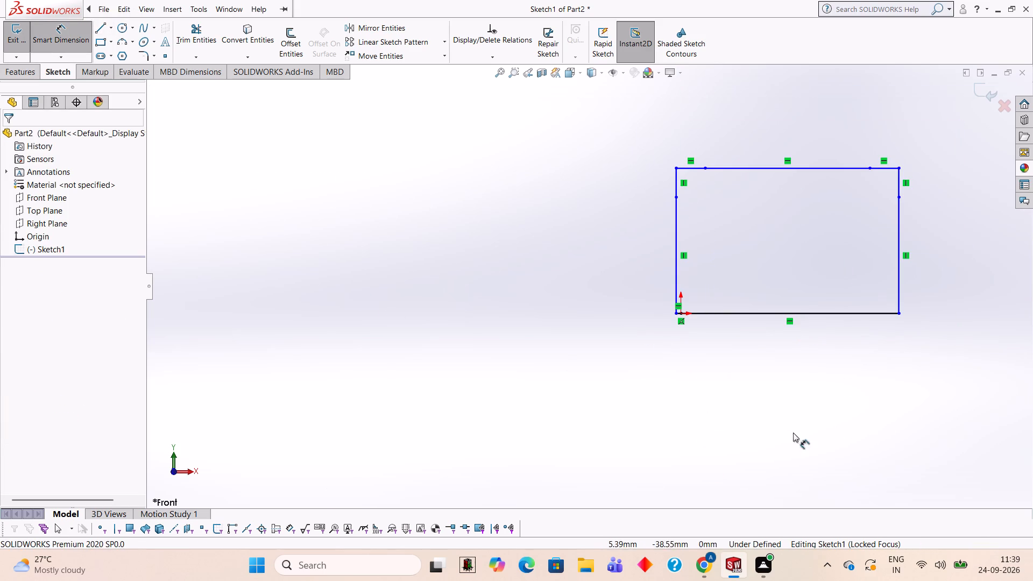
scroll(980, 245, down, 2)
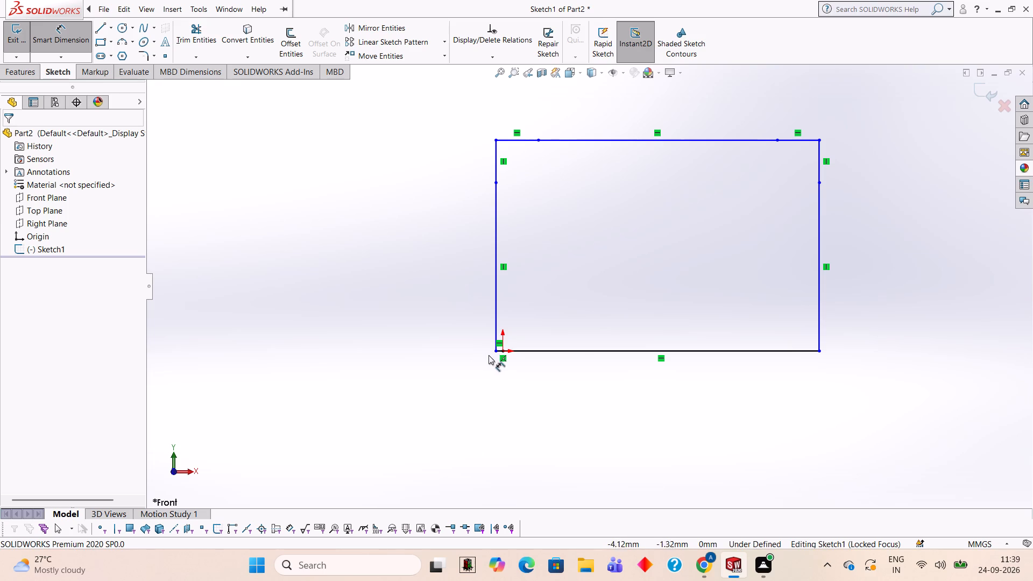
click(497, 282)
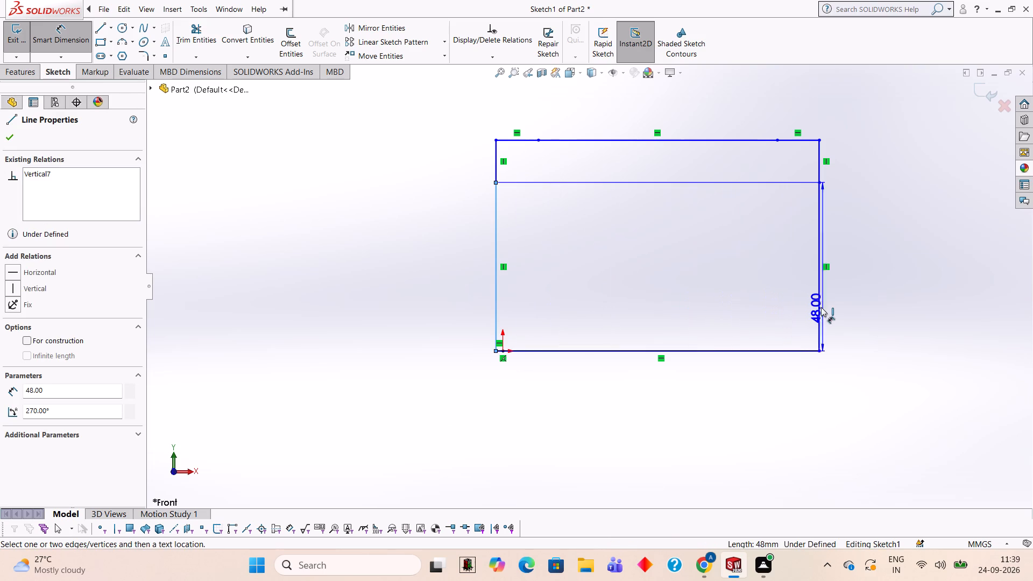
click(819, 307)
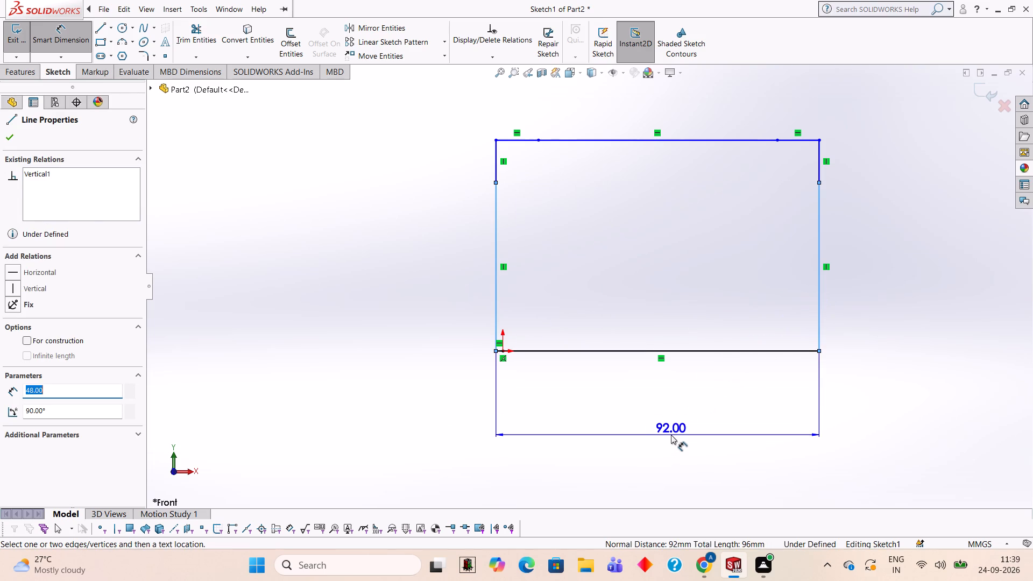
click(671, 435)
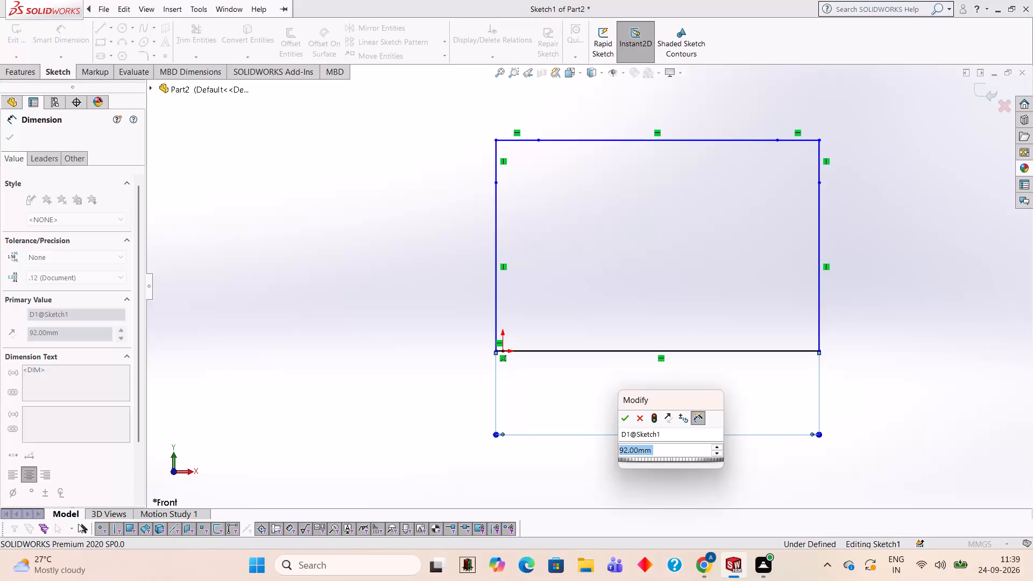
text(90)
key(Return)
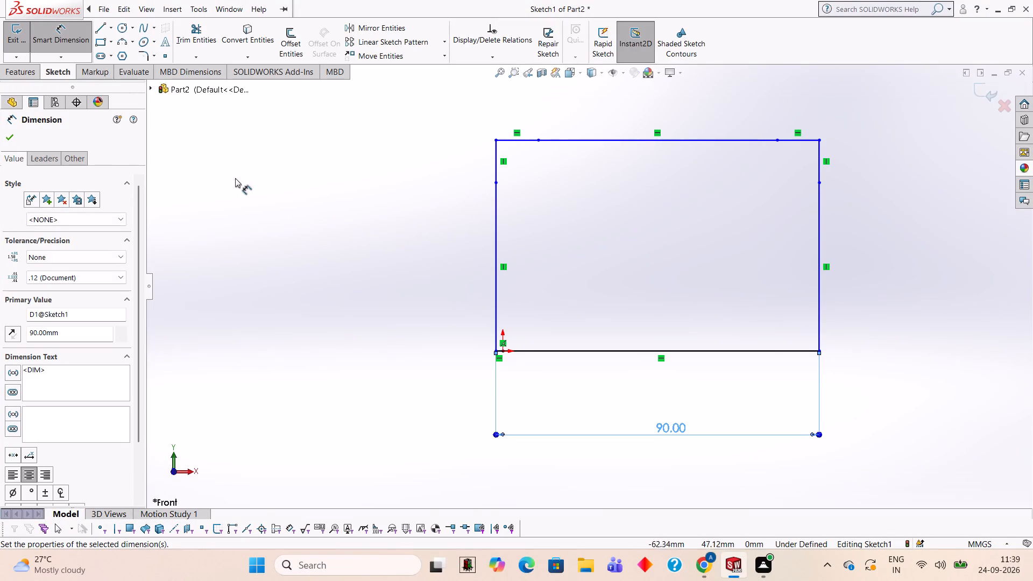
click(3, 145)
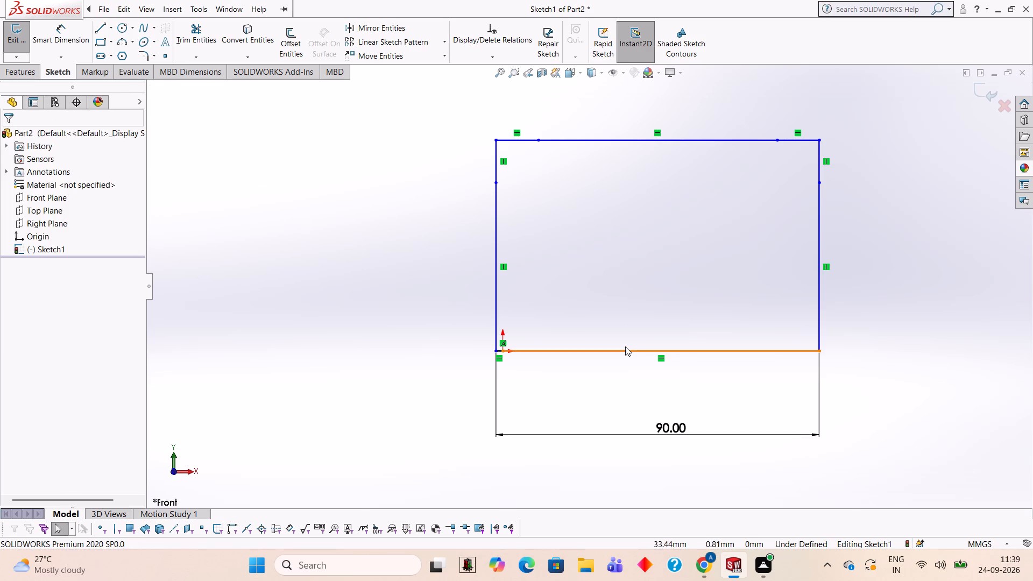
Sketch a 45° diagonal line about 16.6 mm long across each upper corner, joining the endpoints of the 12 mm segments.
scroll(568, 308, down, 3)
scroll(528, 353, down, 1)
scroll(526, 361, up, 2)
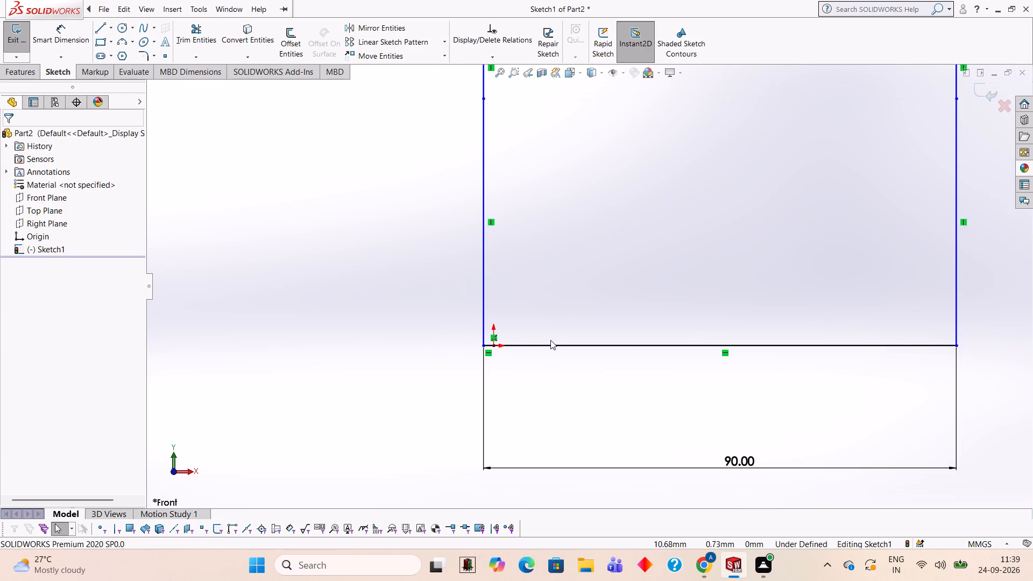
scroll(617, 303, up, 2)
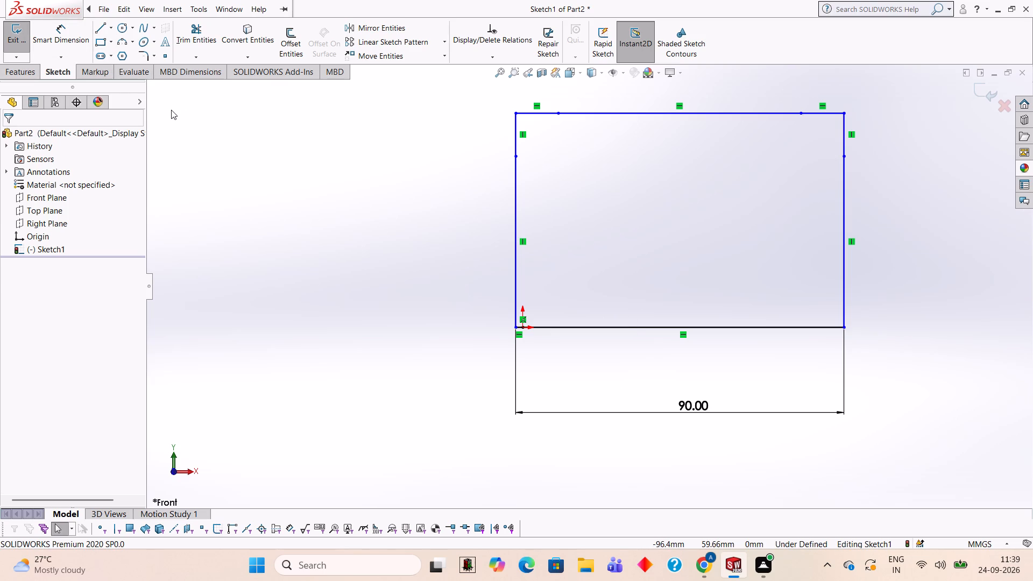
scroll(949, 183, down, 1)
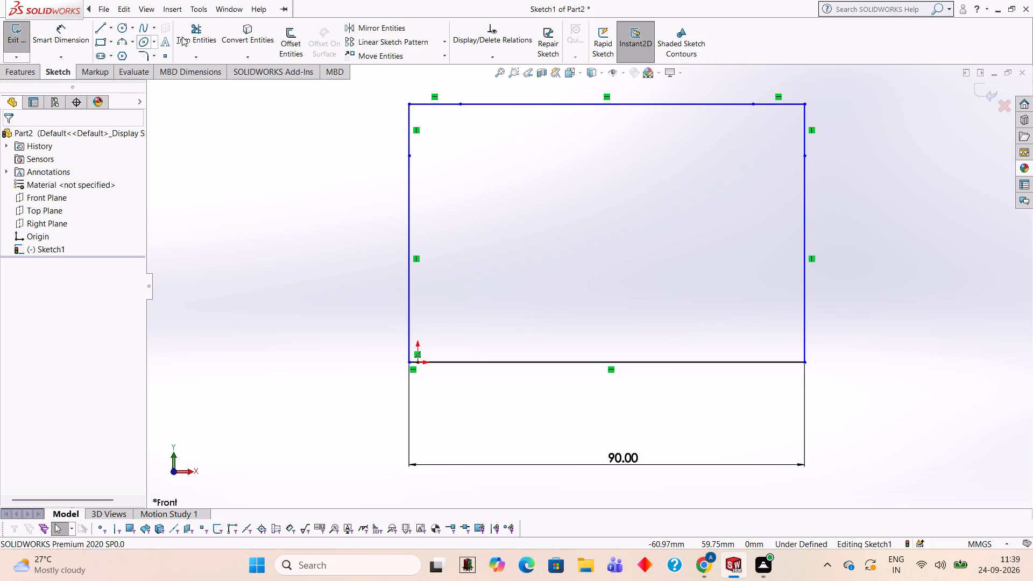
click(102, 34)
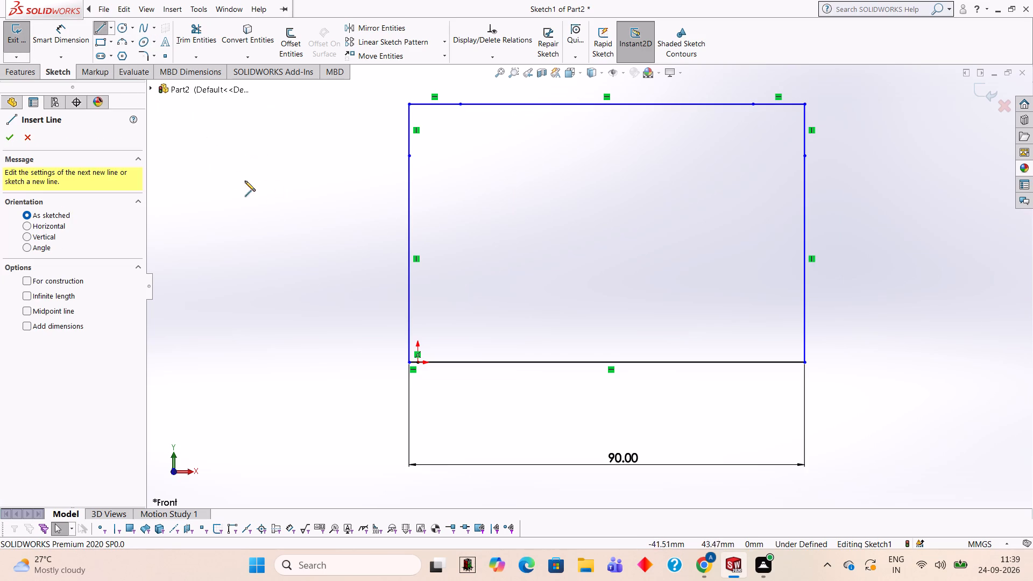
click(407, 156)
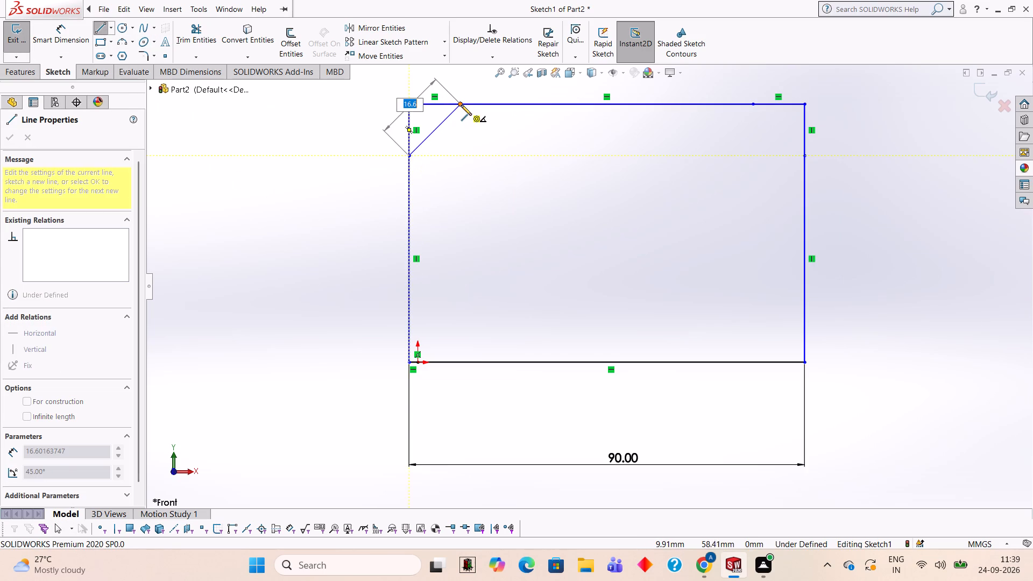
click(460, 104)
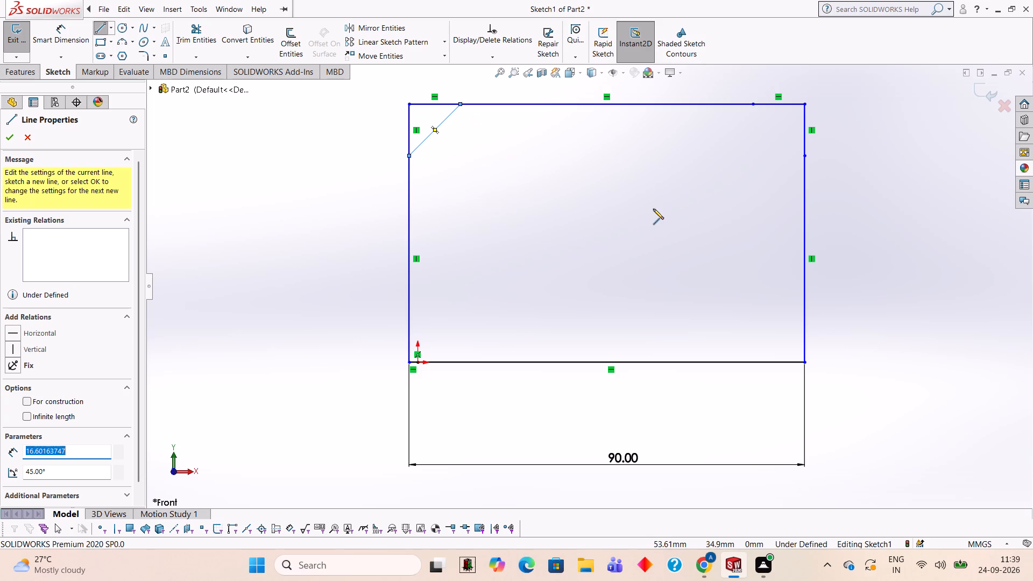
click(754, 103)
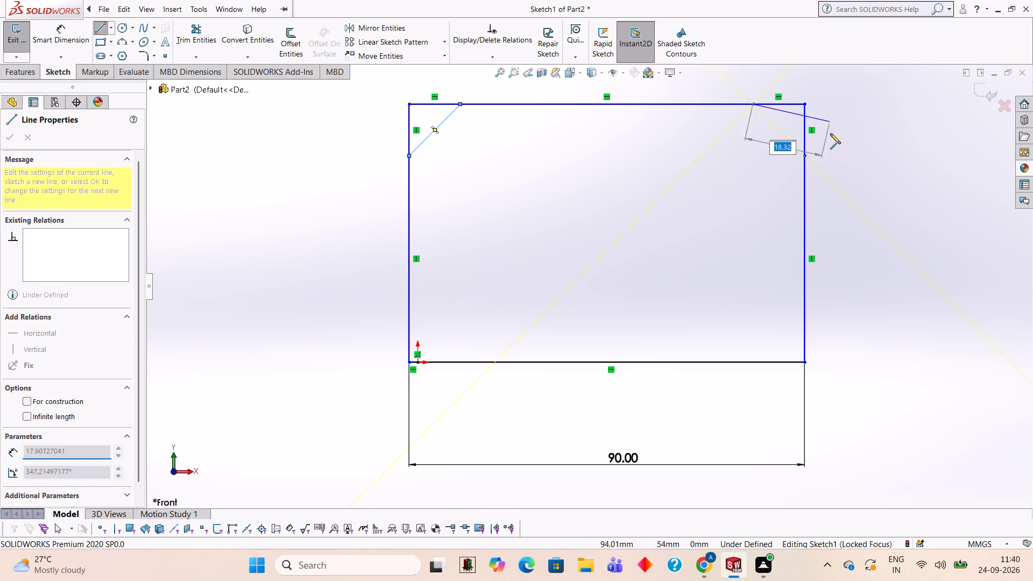
click(804, 155)
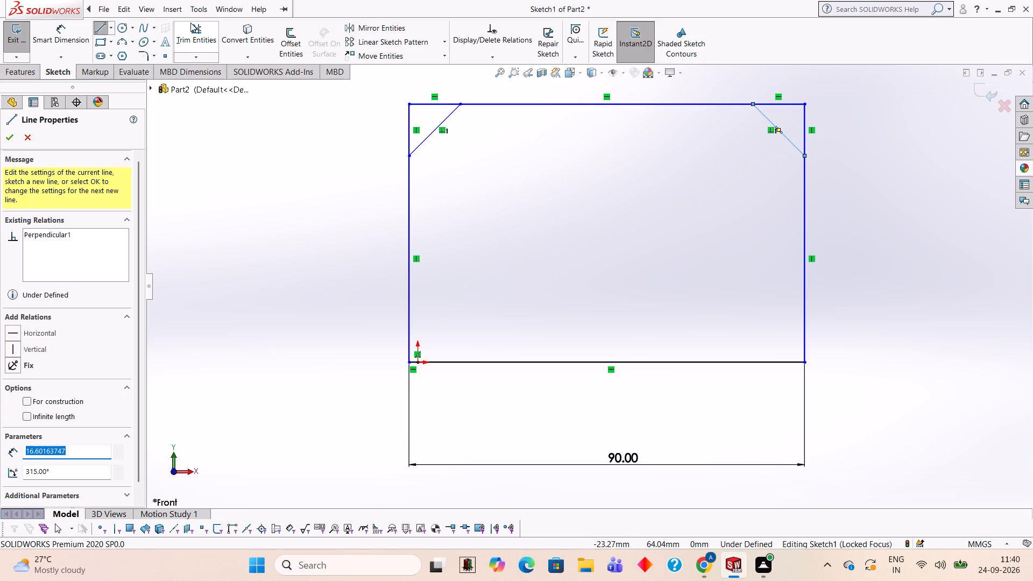
Dimension the vertical distance from the base line to the midpoint of the diagonal at the corner farther from the origin as 60 mm.
click(56, 33)
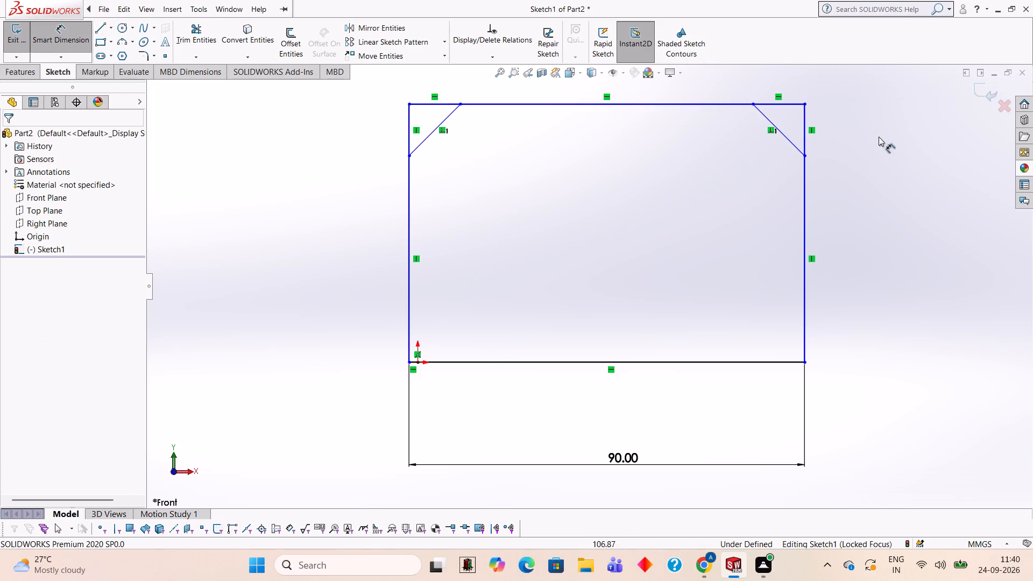
click(778, 130)
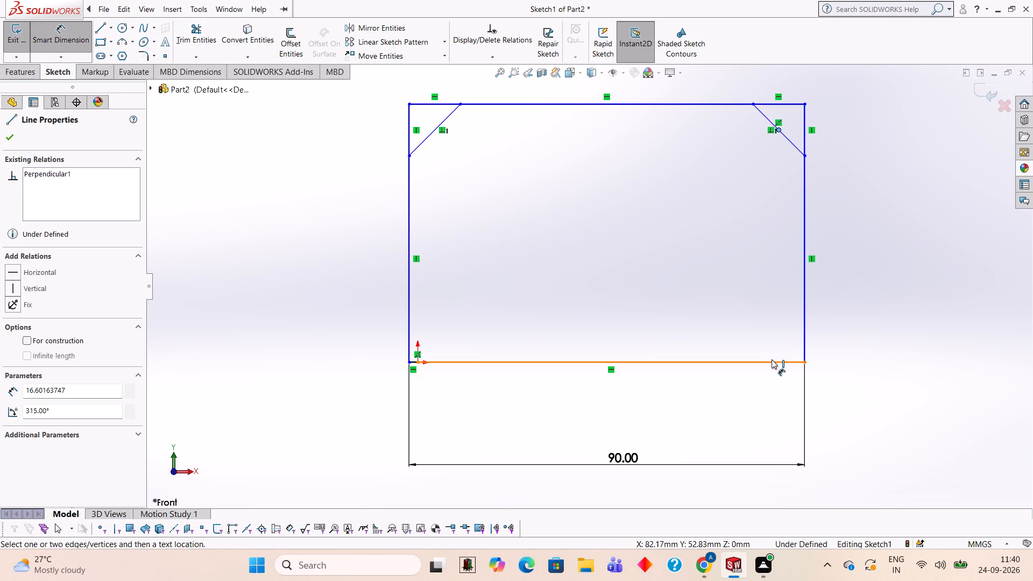
click(772, 359)
click(883, 242)
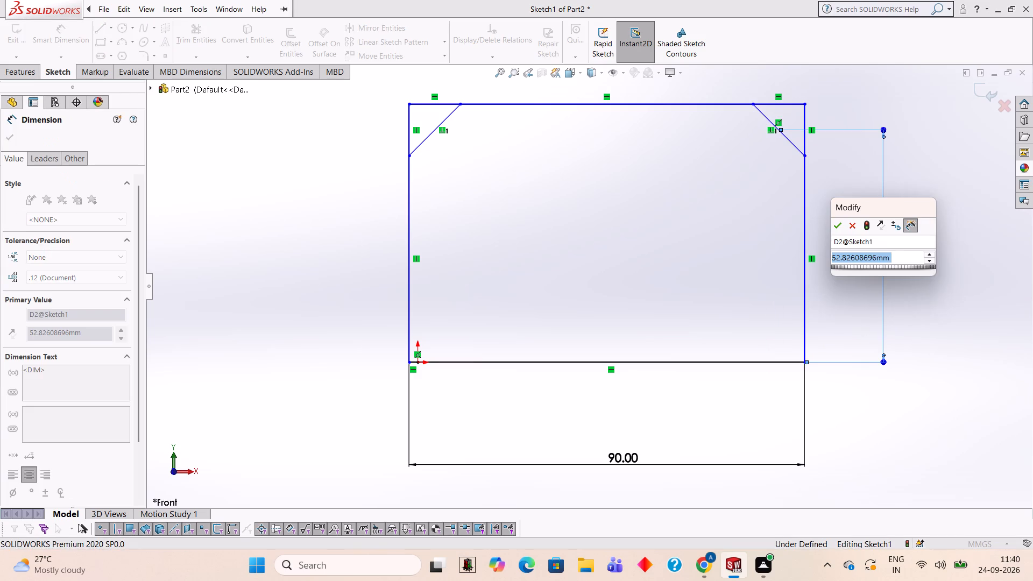
text(60)
key(Return)
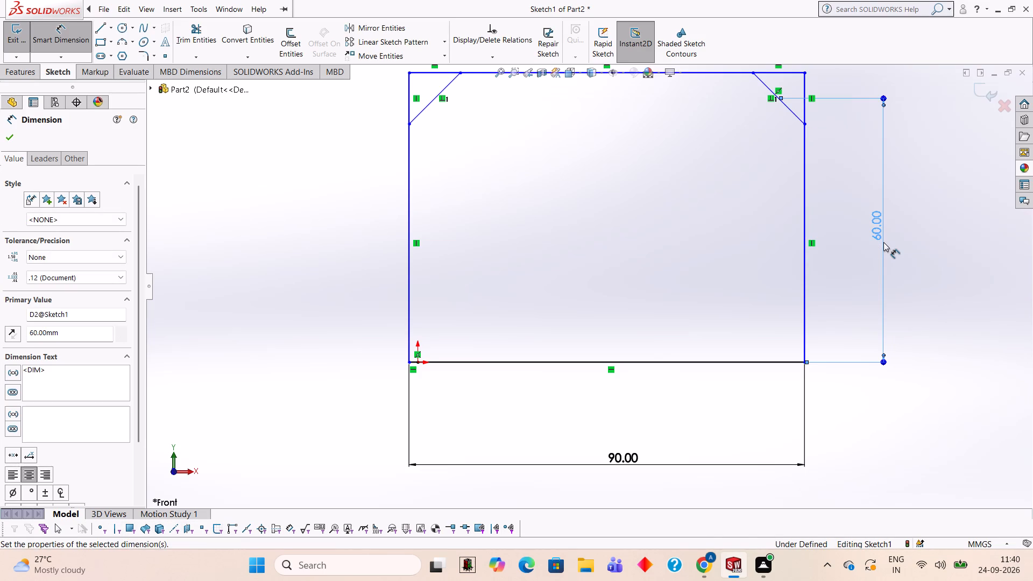
scroll(894, 228, up, 1)
scroll(832, 149, up, 1)
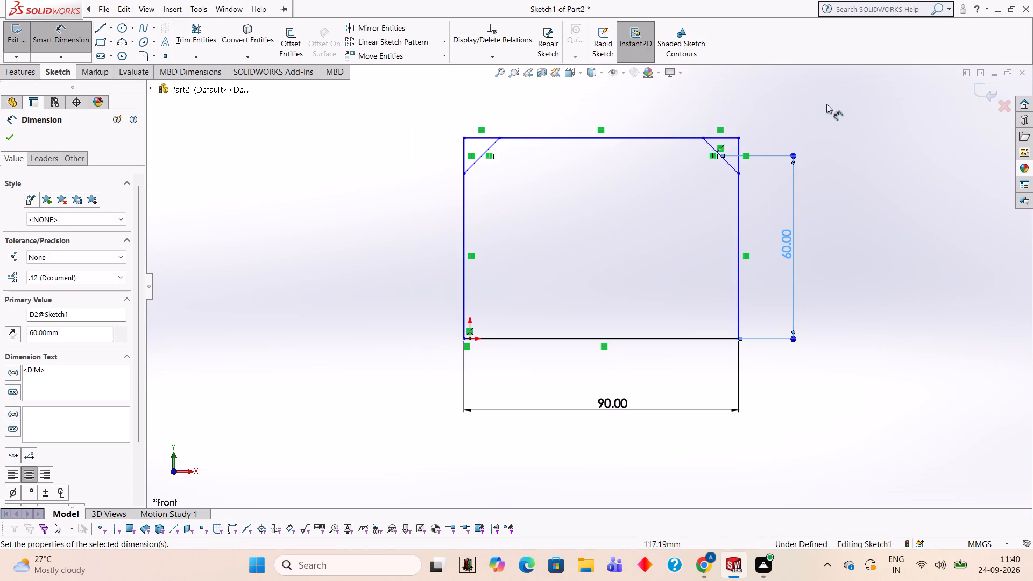
scroll(825, 97, down, 1)
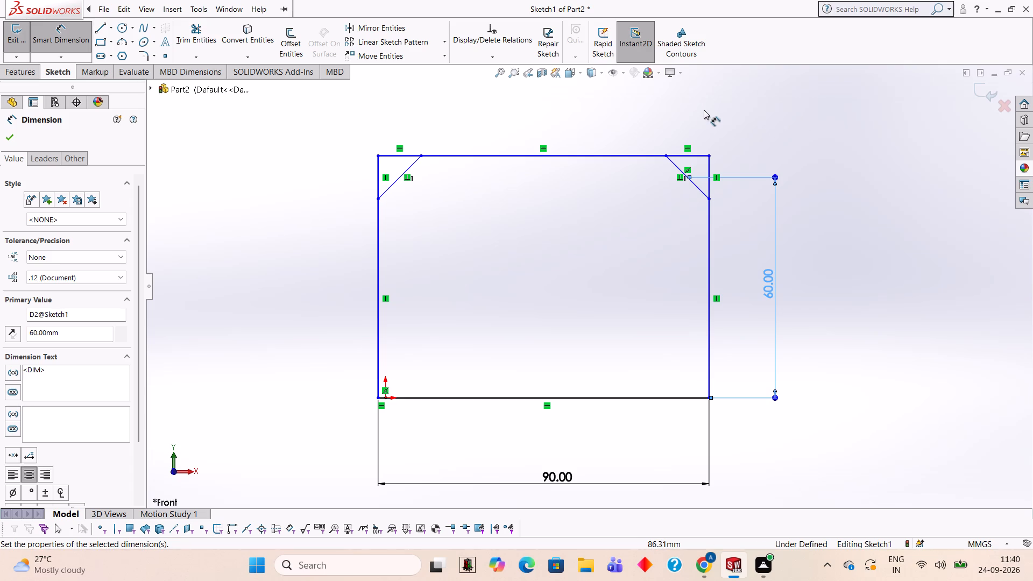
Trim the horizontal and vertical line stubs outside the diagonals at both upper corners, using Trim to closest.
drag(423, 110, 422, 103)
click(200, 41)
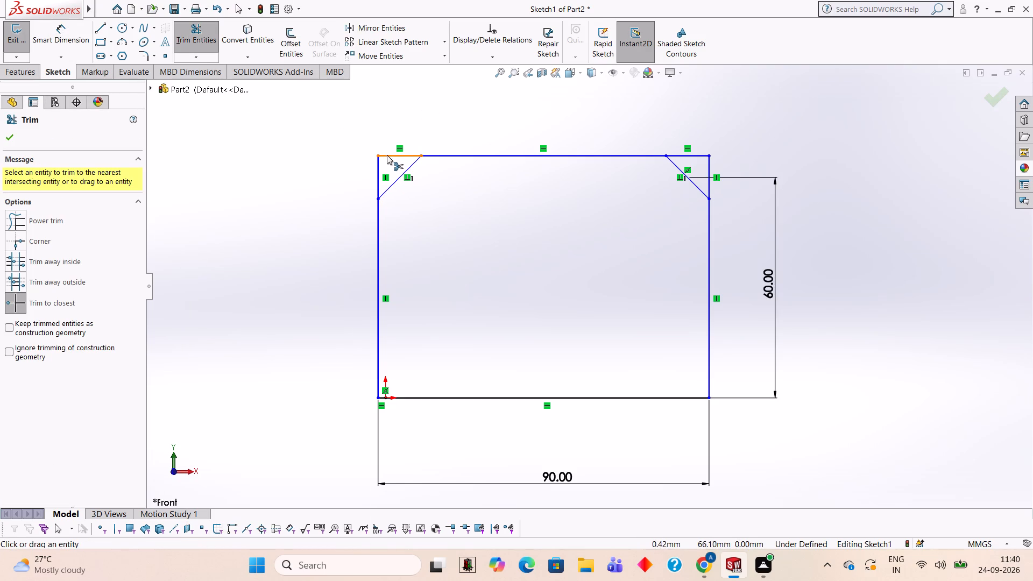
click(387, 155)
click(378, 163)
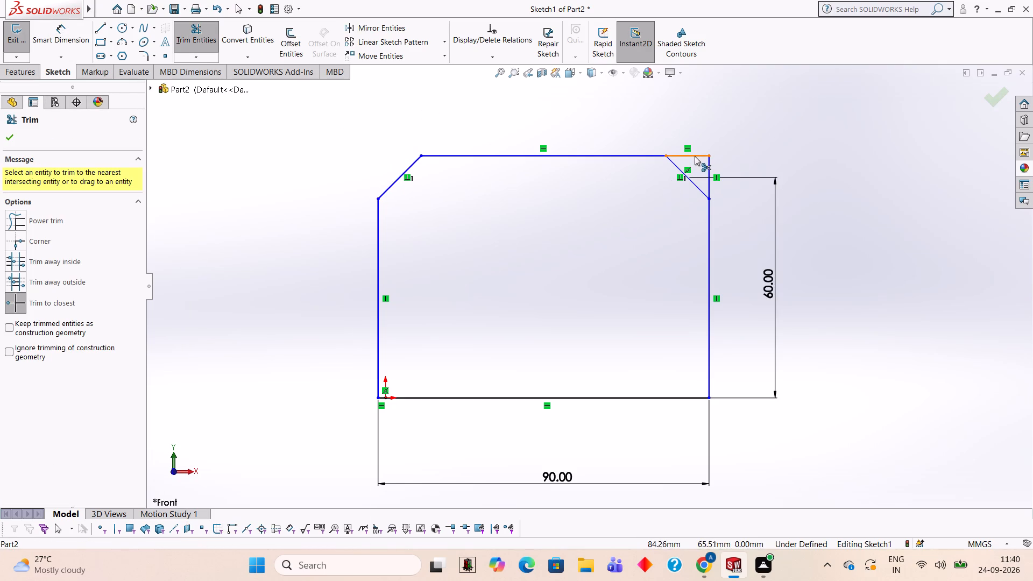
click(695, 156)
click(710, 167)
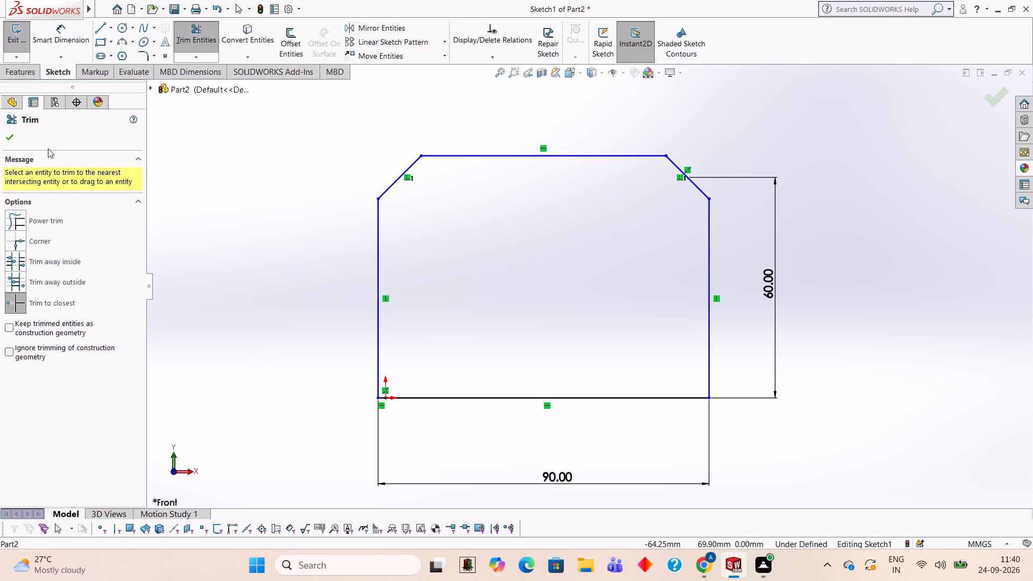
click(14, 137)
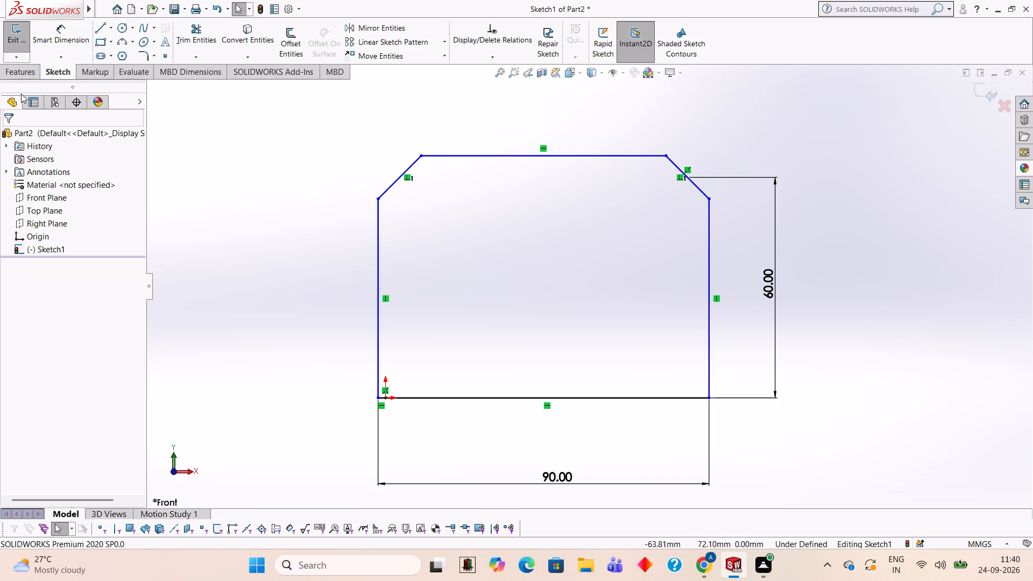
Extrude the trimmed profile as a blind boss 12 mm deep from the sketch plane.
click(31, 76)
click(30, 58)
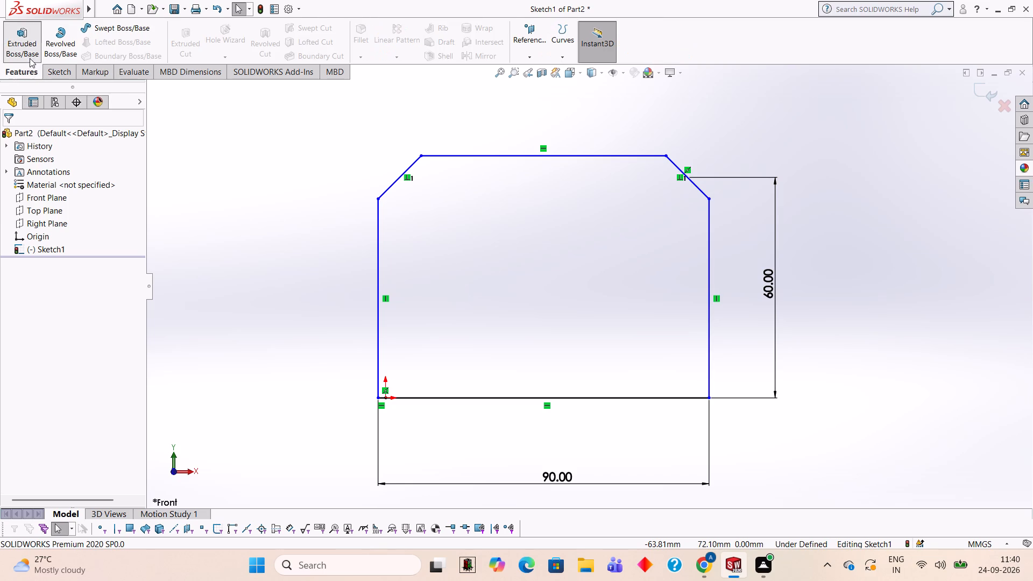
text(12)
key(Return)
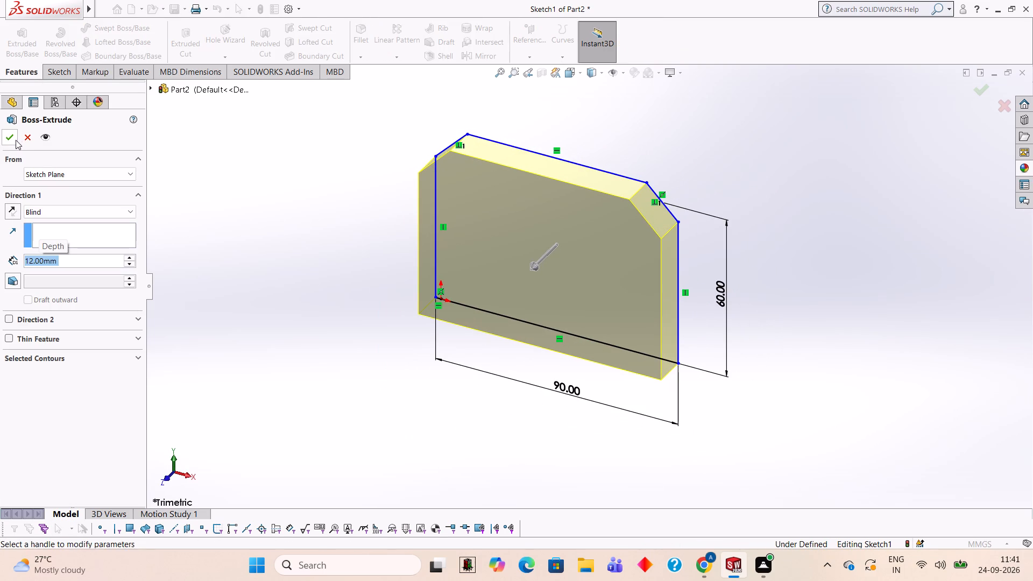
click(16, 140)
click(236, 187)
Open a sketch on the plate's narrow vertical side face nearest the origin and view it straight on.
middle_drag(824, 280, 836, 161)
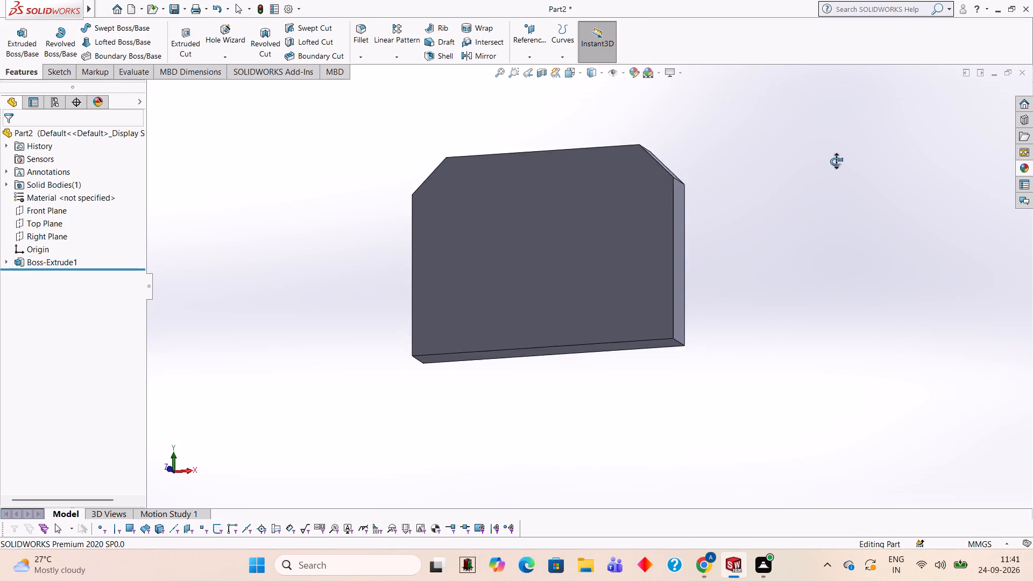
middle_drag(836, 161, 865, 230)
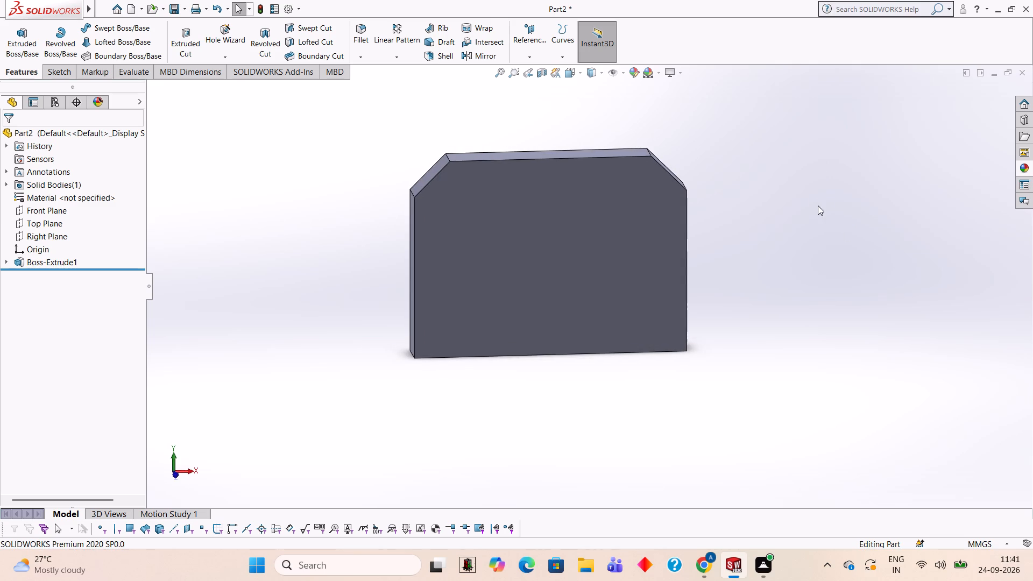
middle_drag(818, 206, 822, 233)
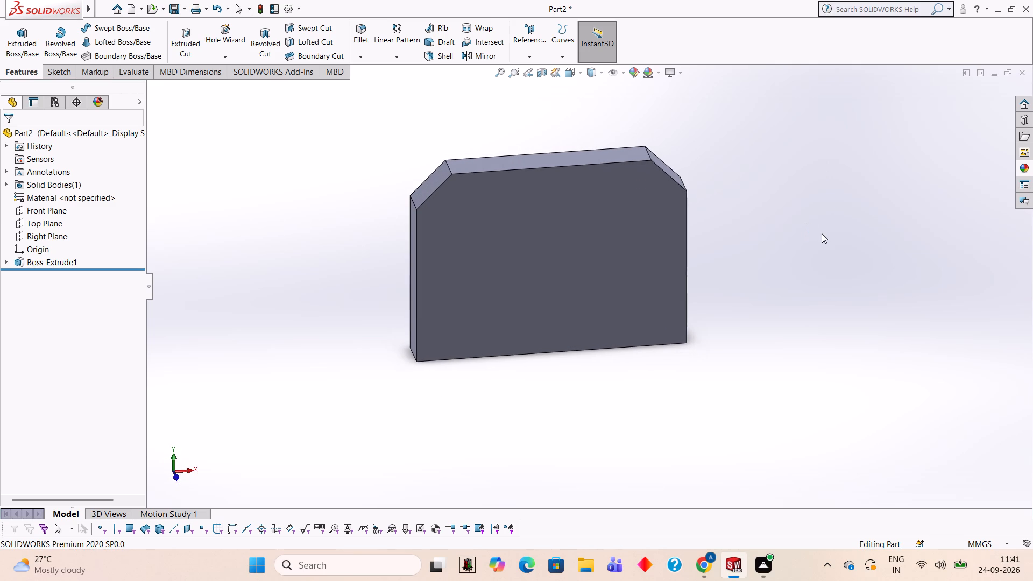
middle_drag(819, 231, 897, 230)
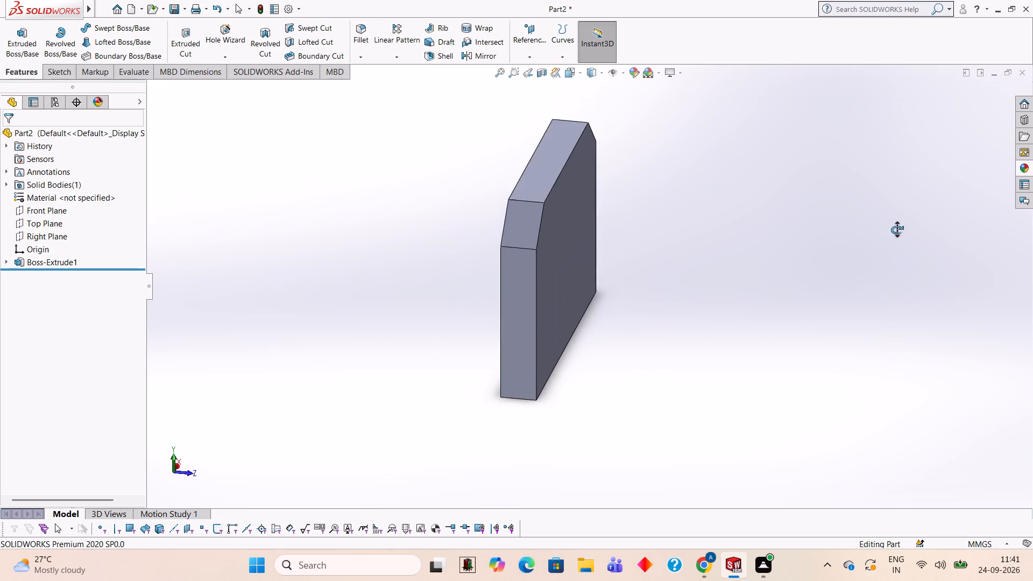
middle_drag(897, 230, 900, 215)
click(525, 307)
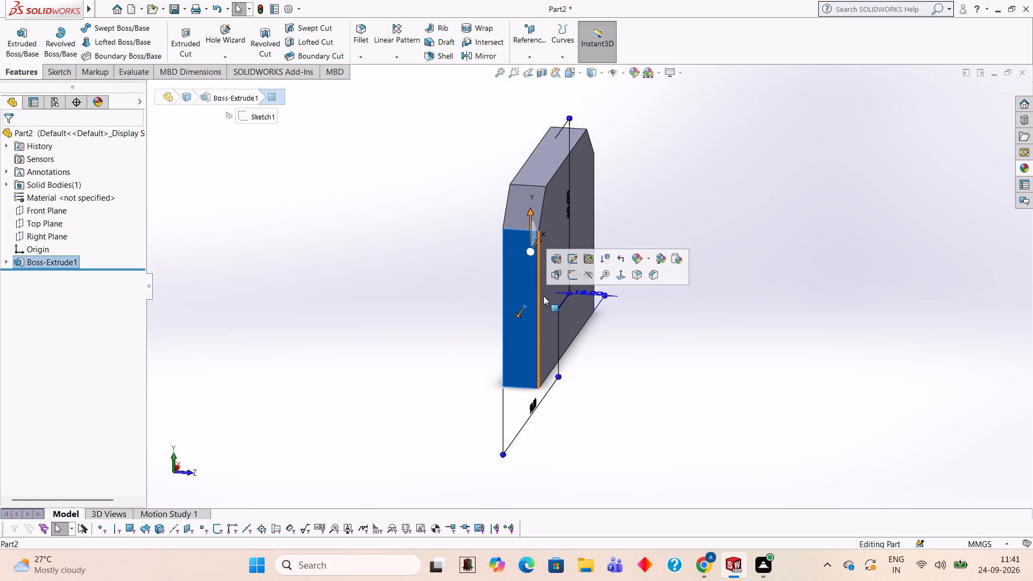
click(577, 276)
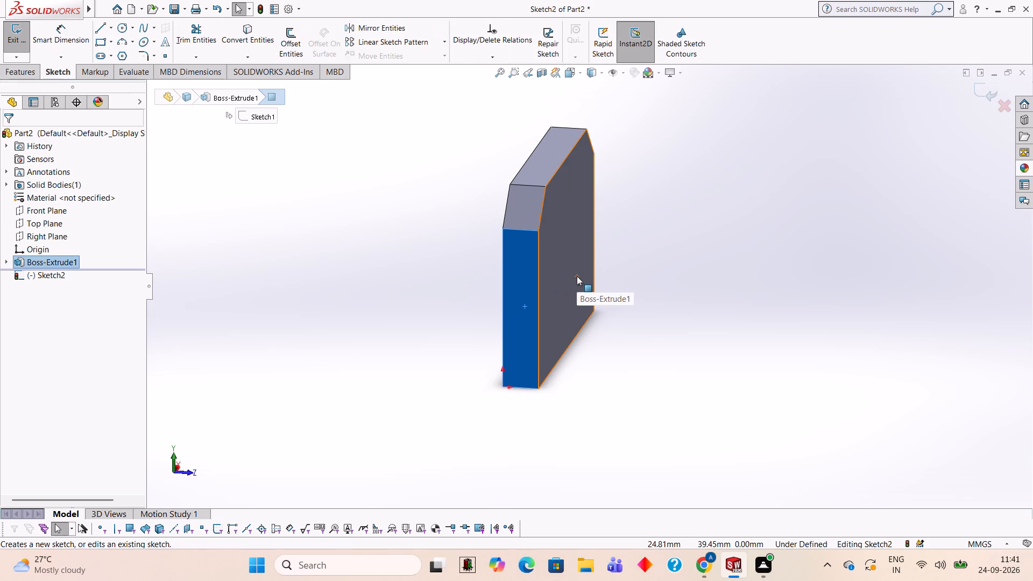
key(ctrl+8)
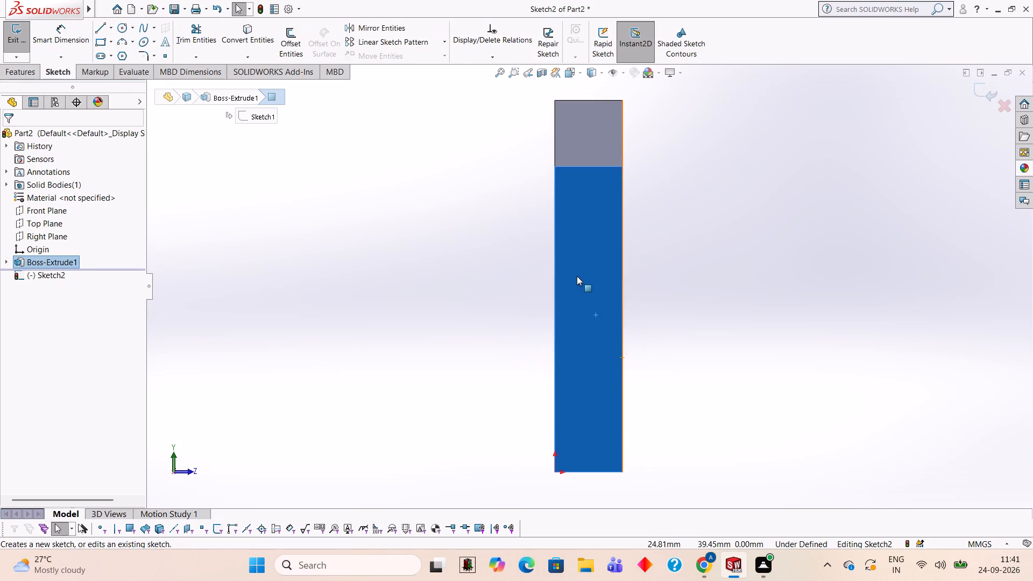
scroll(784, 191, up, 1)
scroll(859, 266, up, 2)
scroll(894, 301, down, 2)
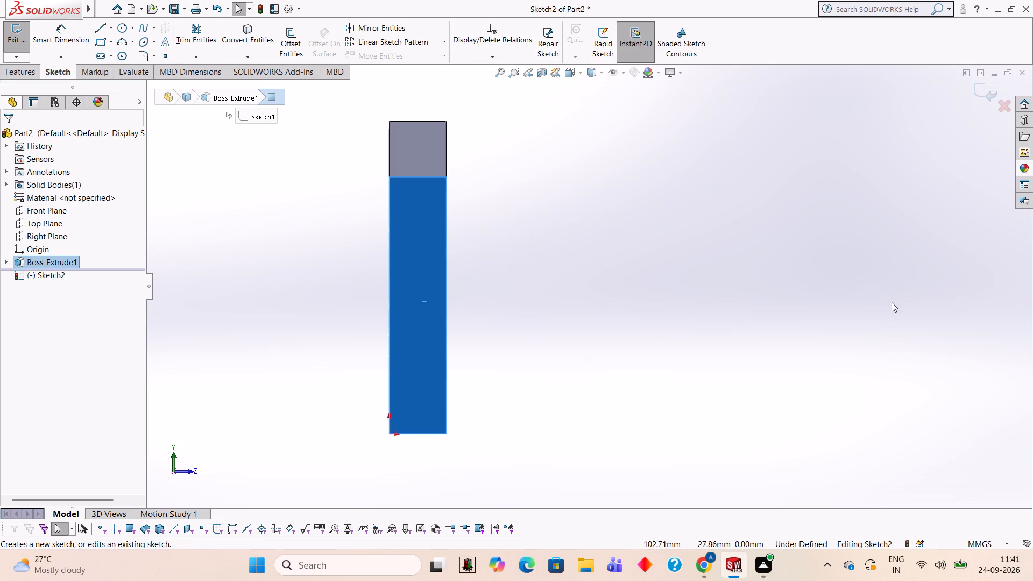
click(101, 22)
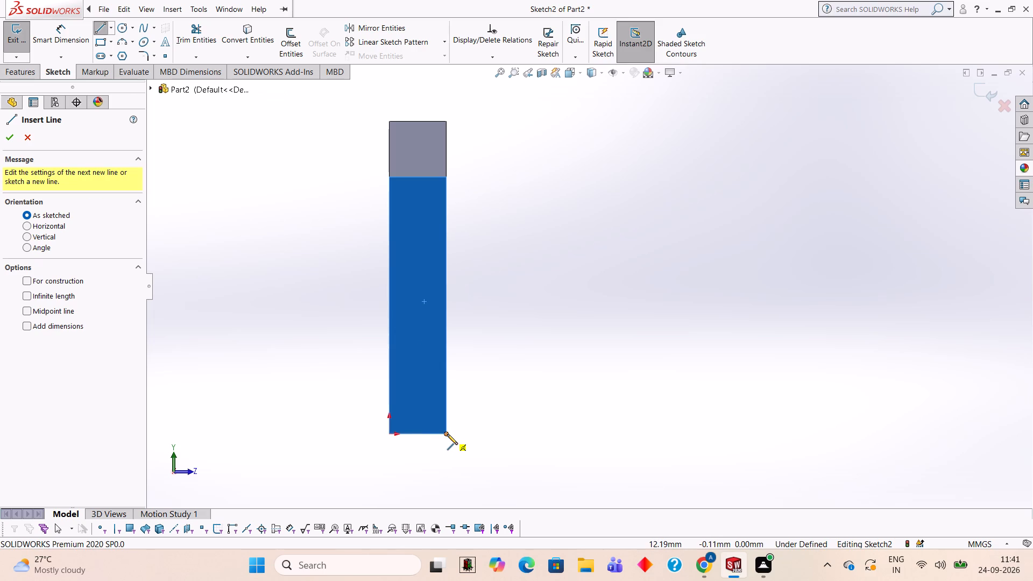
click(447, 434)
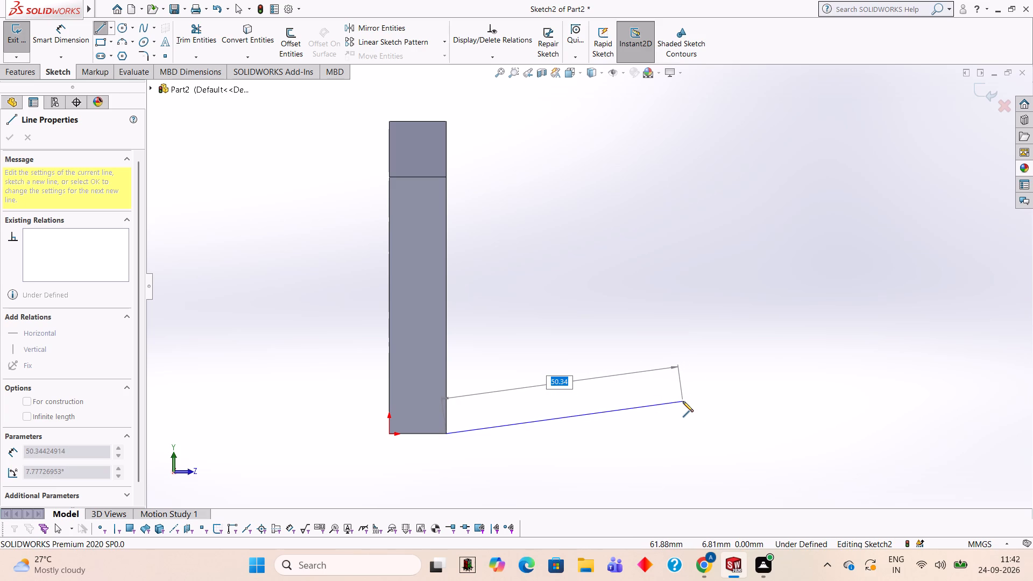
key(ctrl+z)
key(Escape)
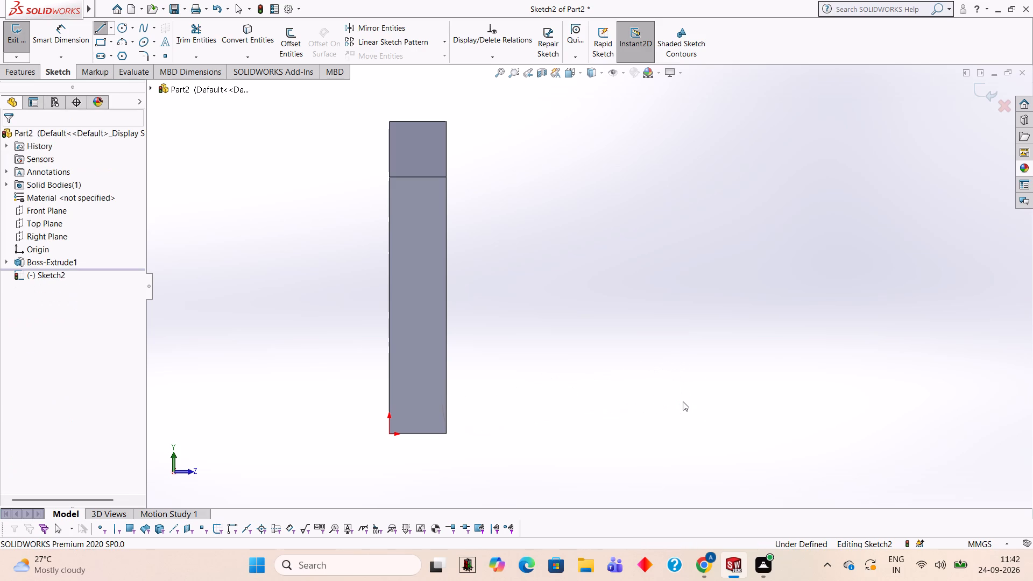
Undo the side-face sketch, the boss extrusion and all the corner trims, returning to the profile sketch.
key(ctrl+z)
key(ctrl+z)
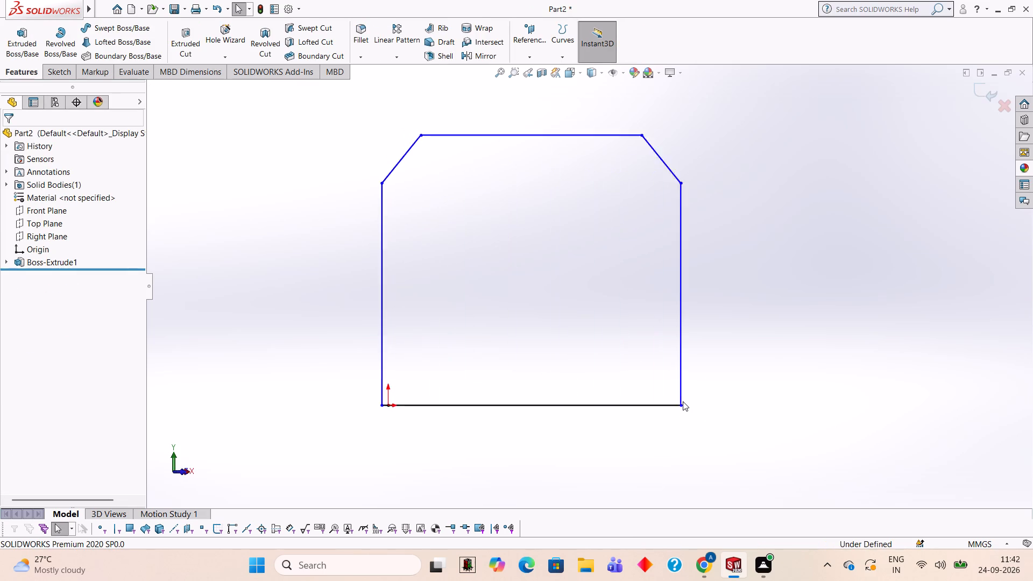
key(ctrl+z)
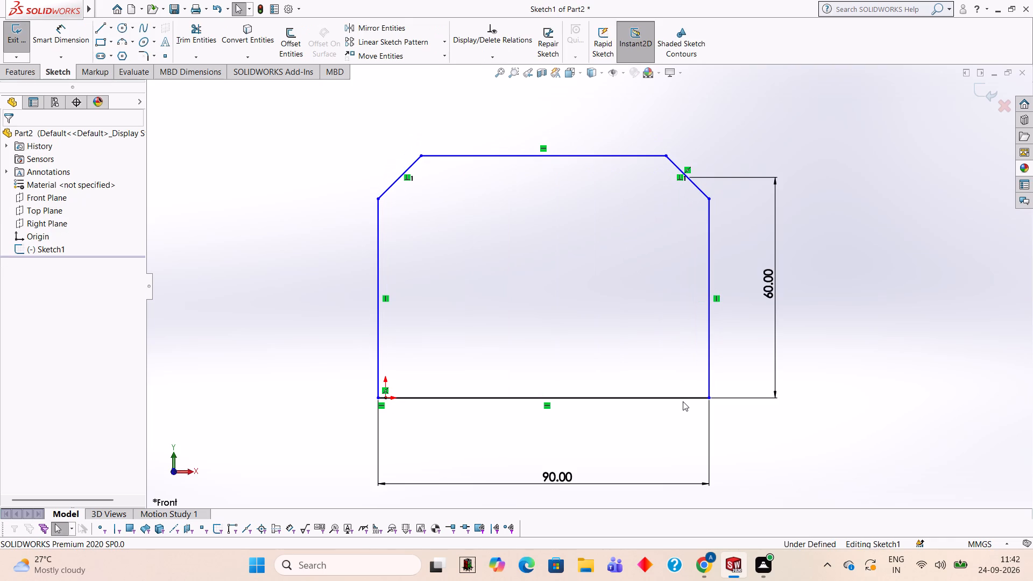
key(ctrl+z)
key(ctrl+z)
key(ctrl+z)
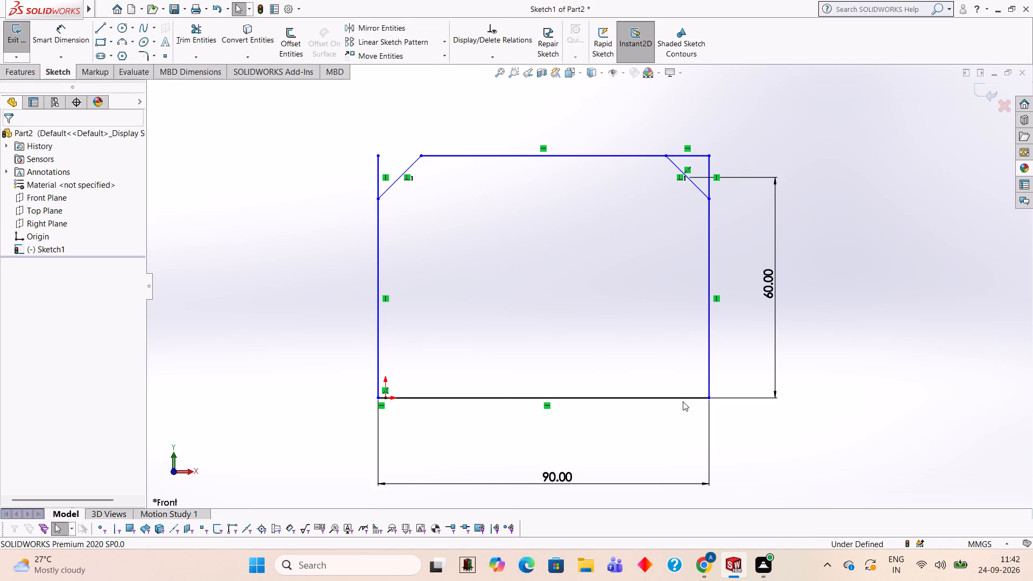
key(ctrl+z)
Undo the 60 mm value of the height dimension to the diagonal's midpoint.
key(ctrl+z)
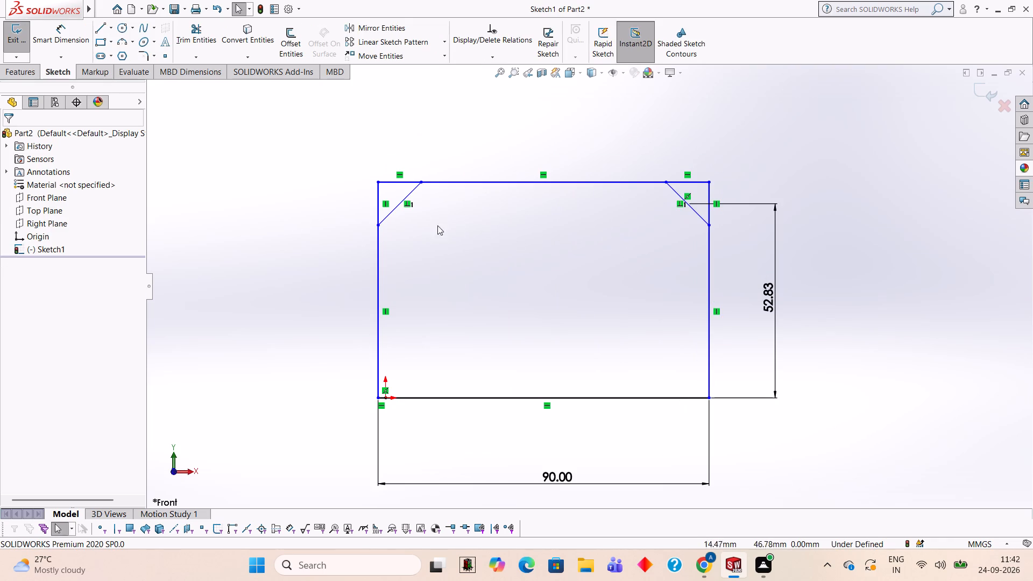
Dimension the distance between the base line and the top line as 60 mm, placing it beyond the existing vertical dimension.
click(68, 43)
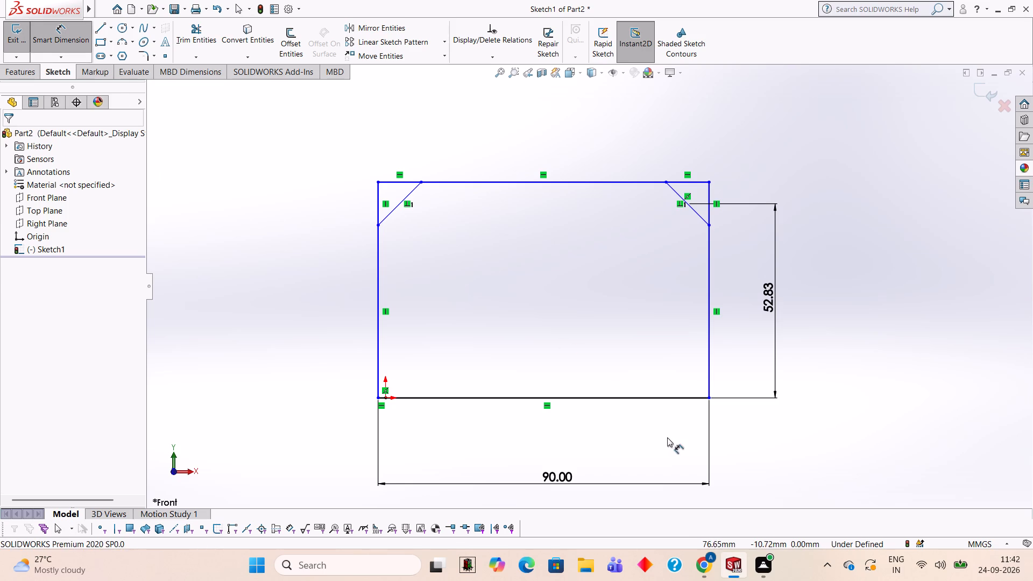
click(653, 396)
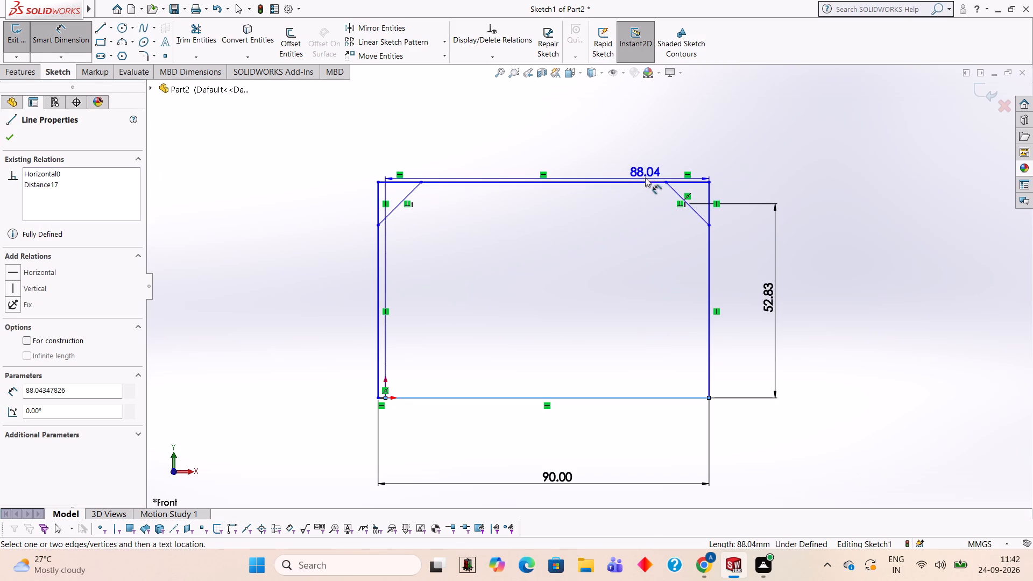
click(643, 182)
click(861, 191)
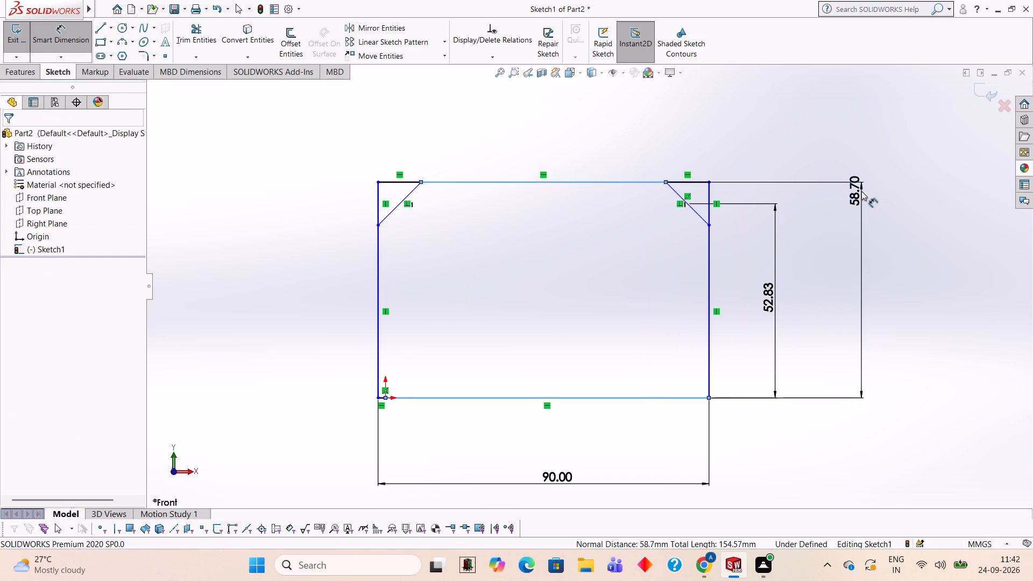
text(60)
key(Return)
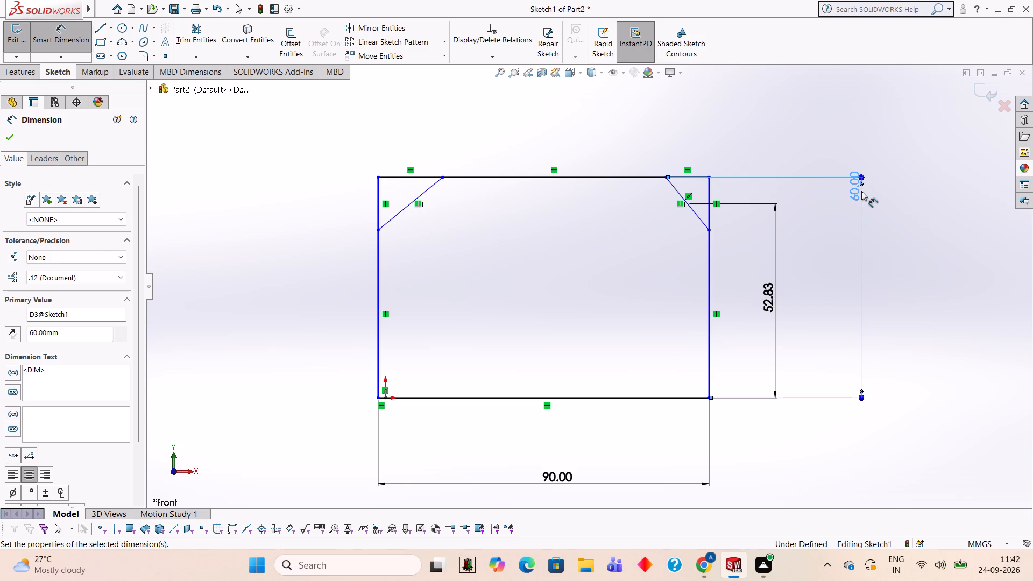
Trim the horizontal and vertical line stubs outside the diagonals at both upper corners.
click(201, 44)
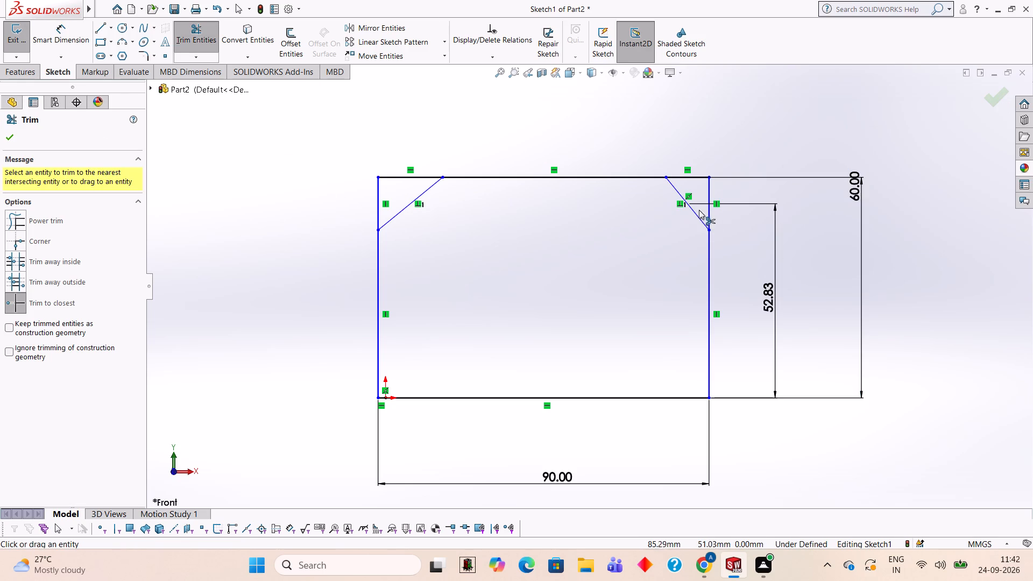
click(710, 193)
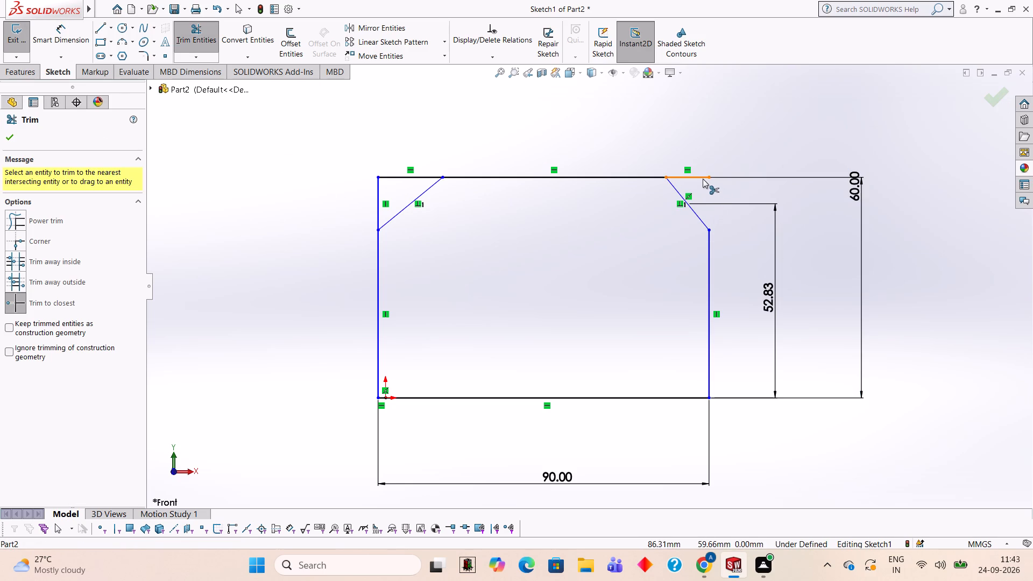
click(703, 179)
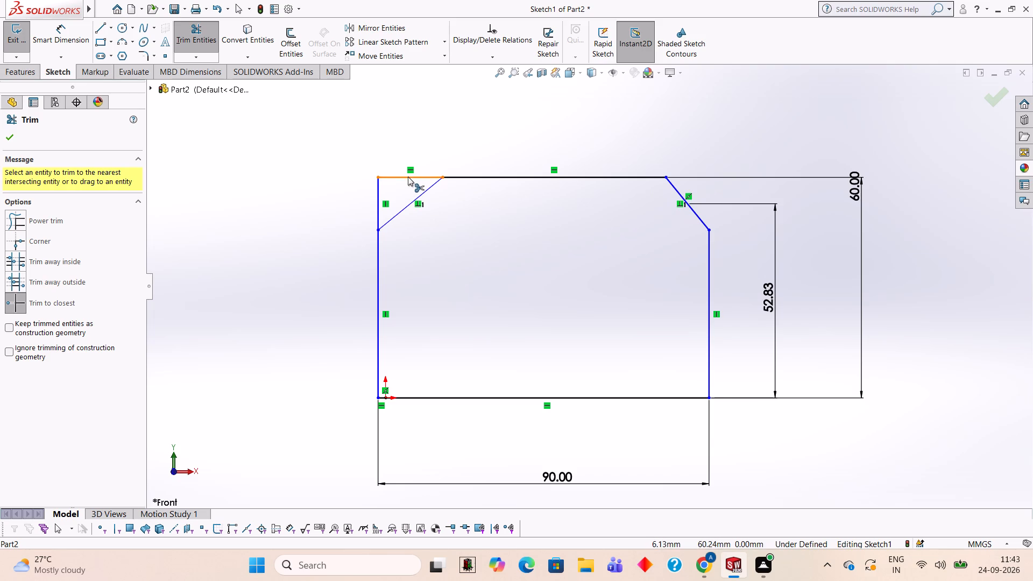
click(408, 176)
click(377, 196)
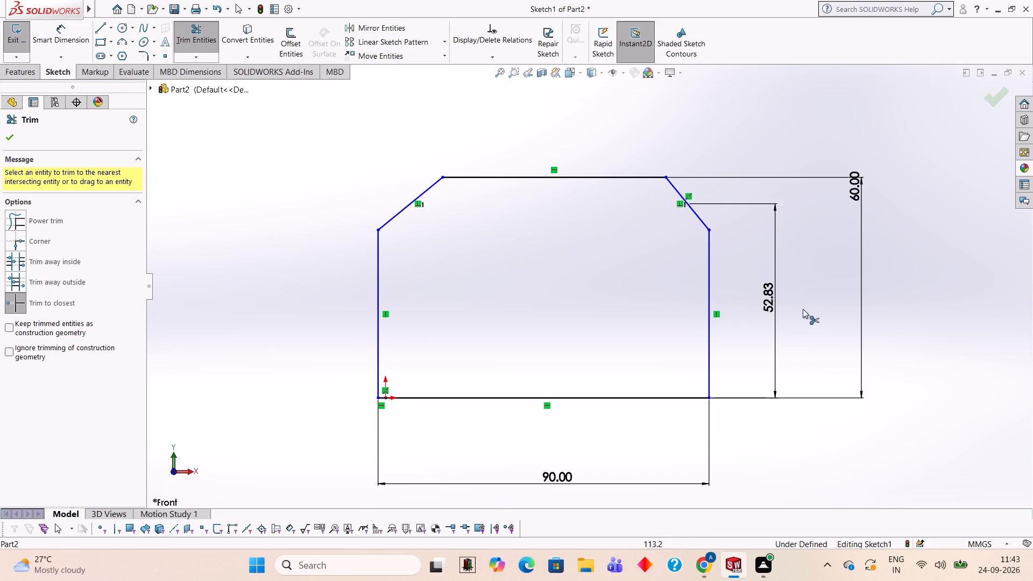
key(Escape)
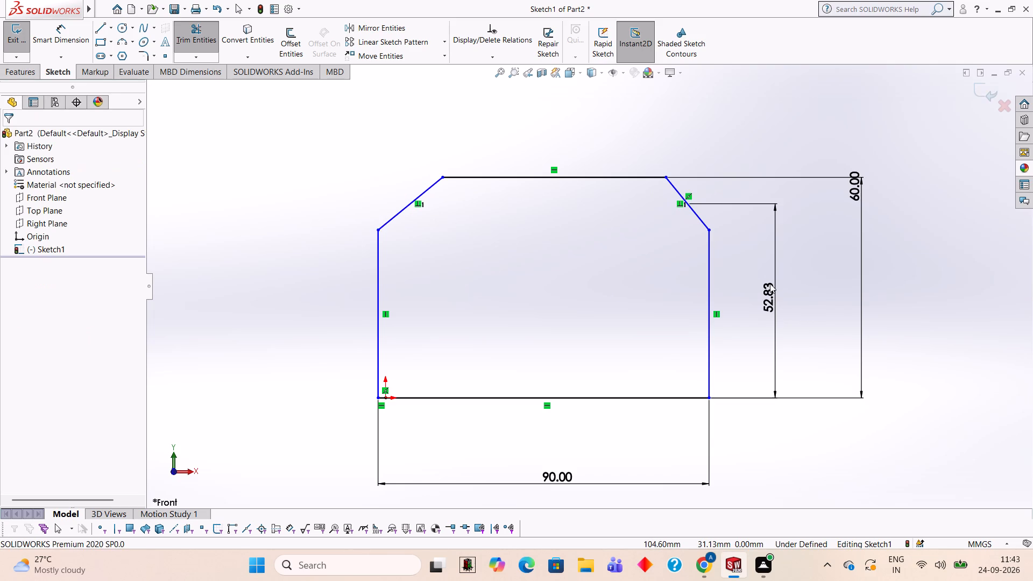
Delete the vertical dimension from the base line to the diagonal's midpoint.
right_click(768, 286)
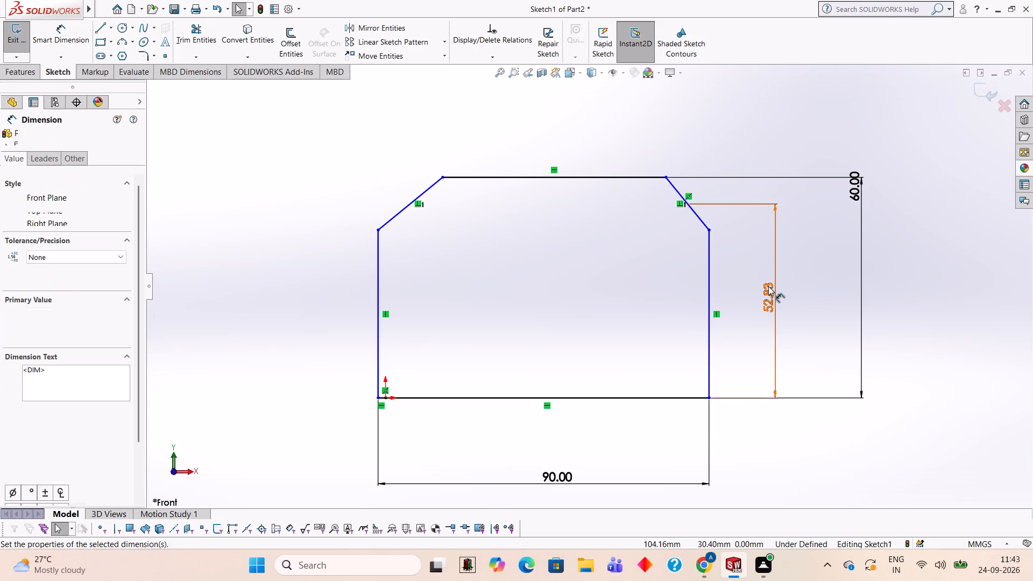
click(832, 424)
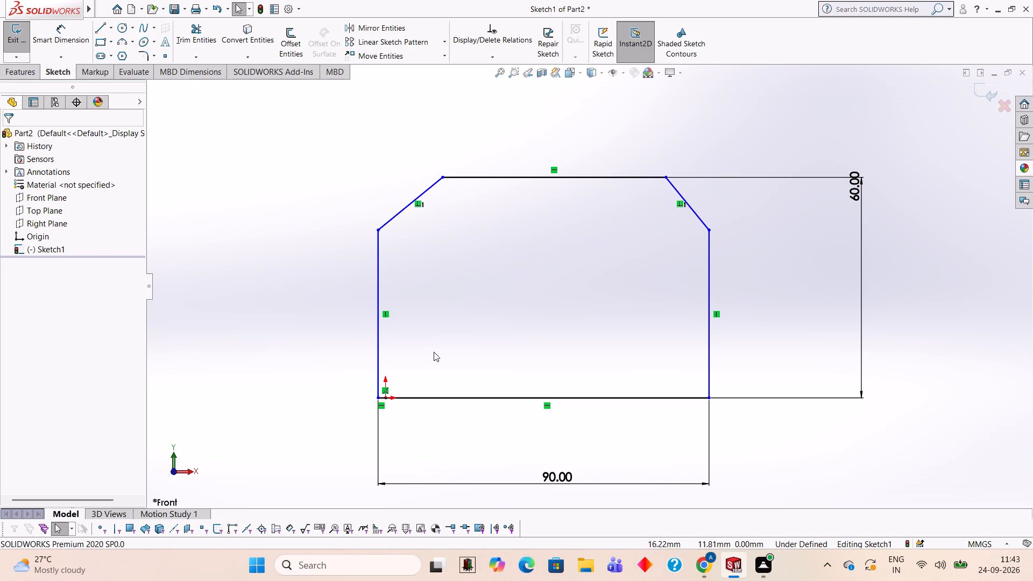
Dimension the horizontal width of the upper-left diagonal as 12 mm, placing the dimension above the profile.
click(77, 41)
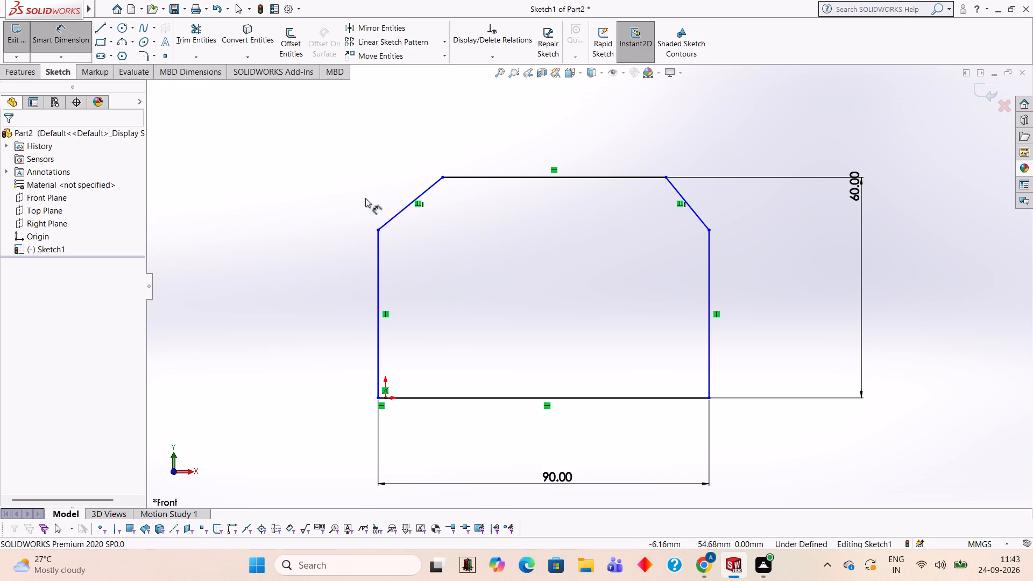
click(406, 208)
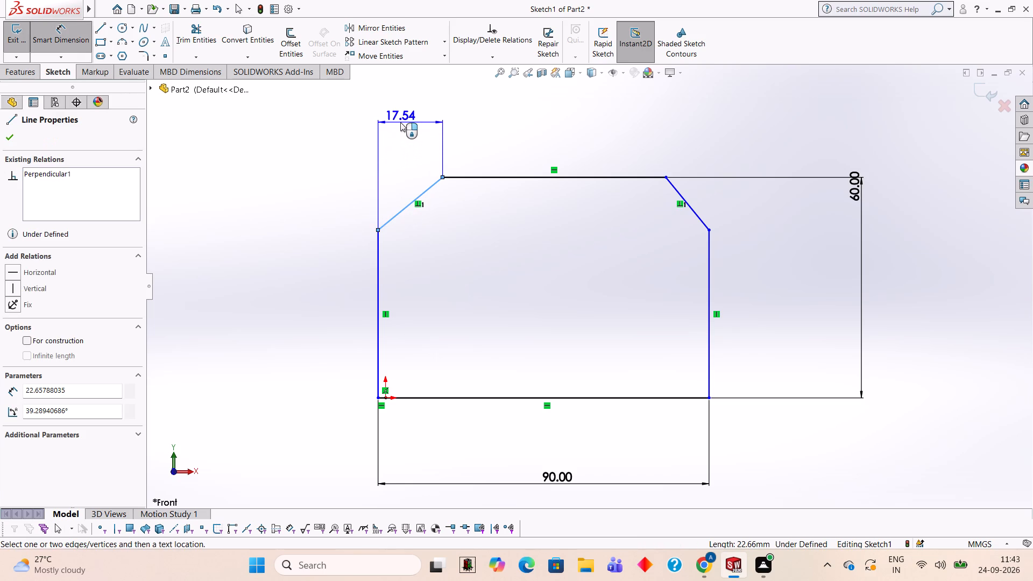
click(400, 122)
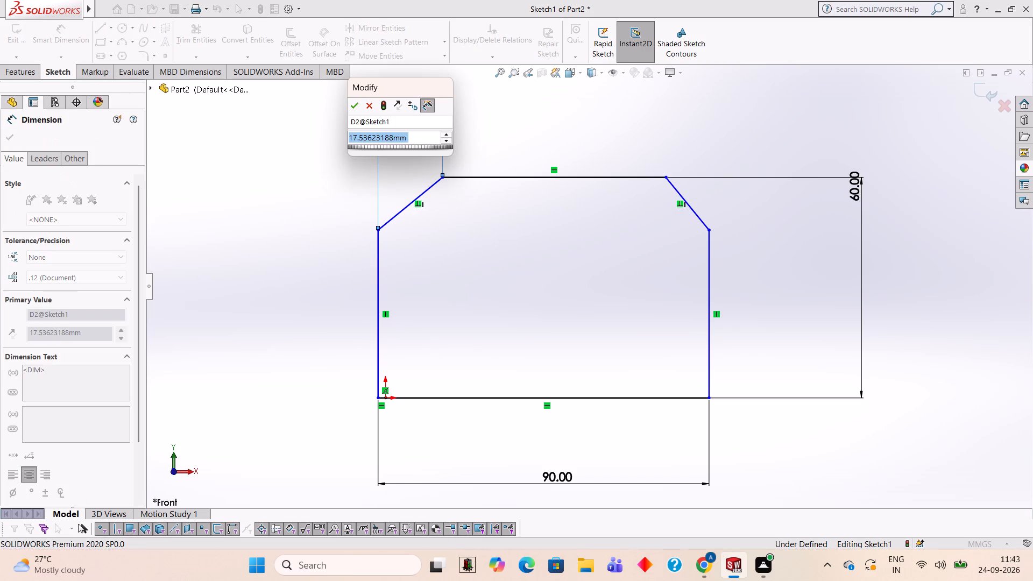
key(1)
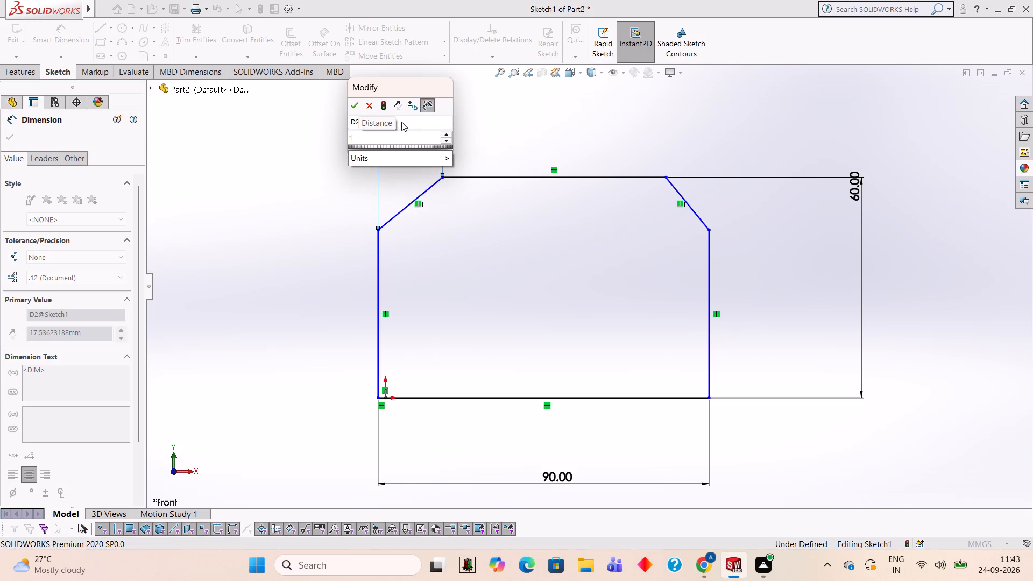
key(2)
key(Return)
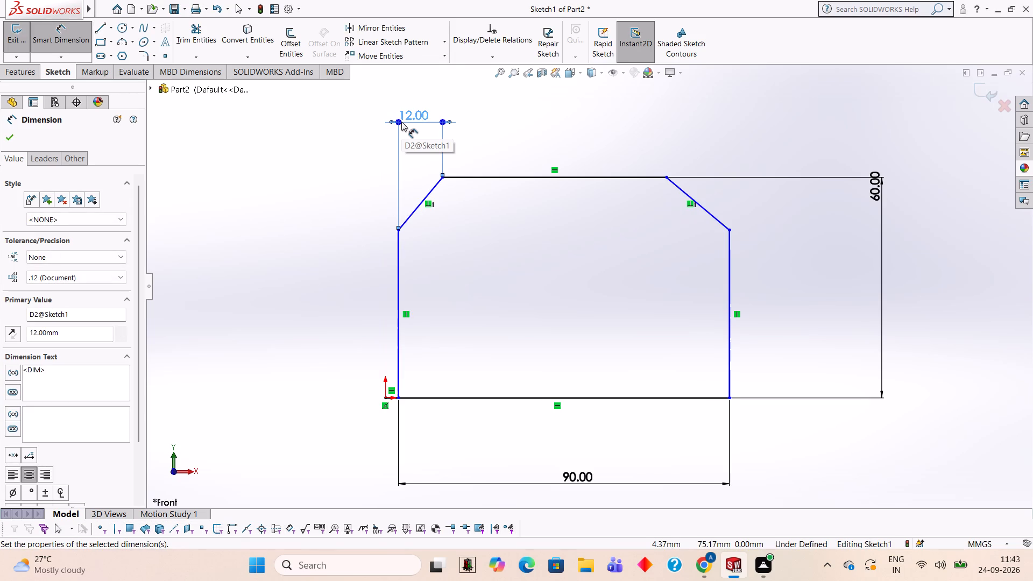
Dimension the horizontal width of the upper-right diagonal as 12 mm, placing the dimension above the profile.
click(704, 209)
click(704, 120)
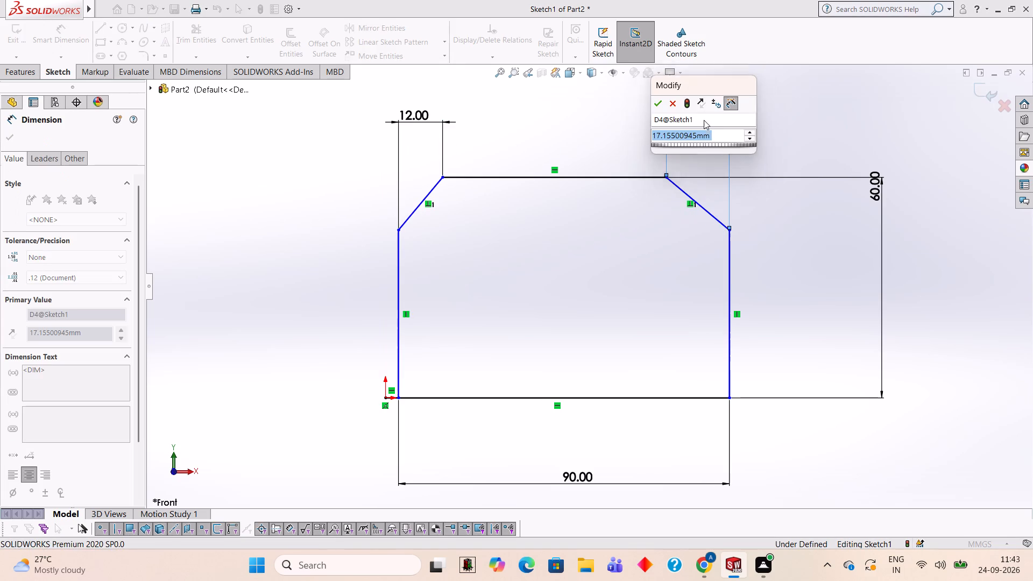
key(1)
key(2)
key(Return)
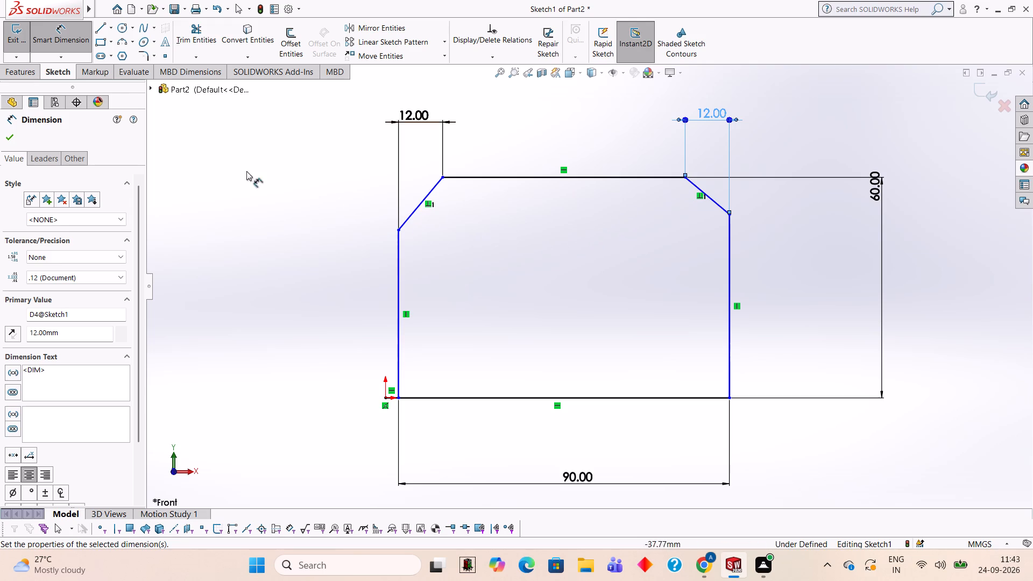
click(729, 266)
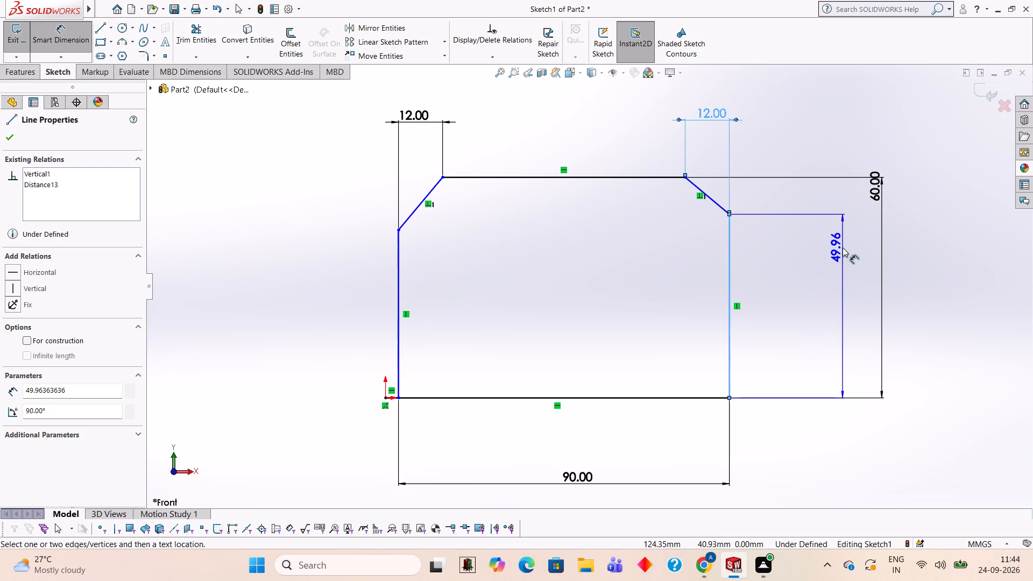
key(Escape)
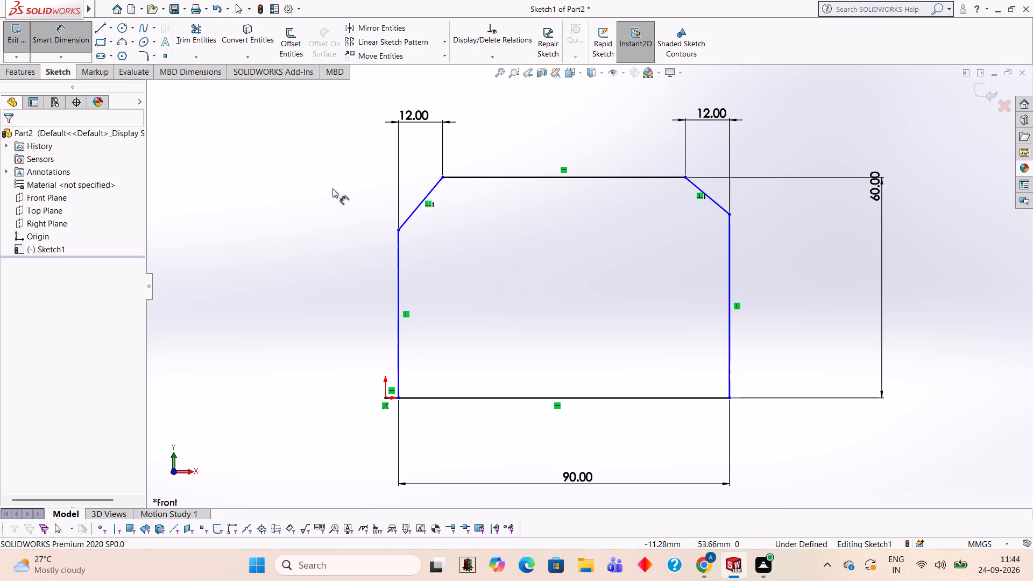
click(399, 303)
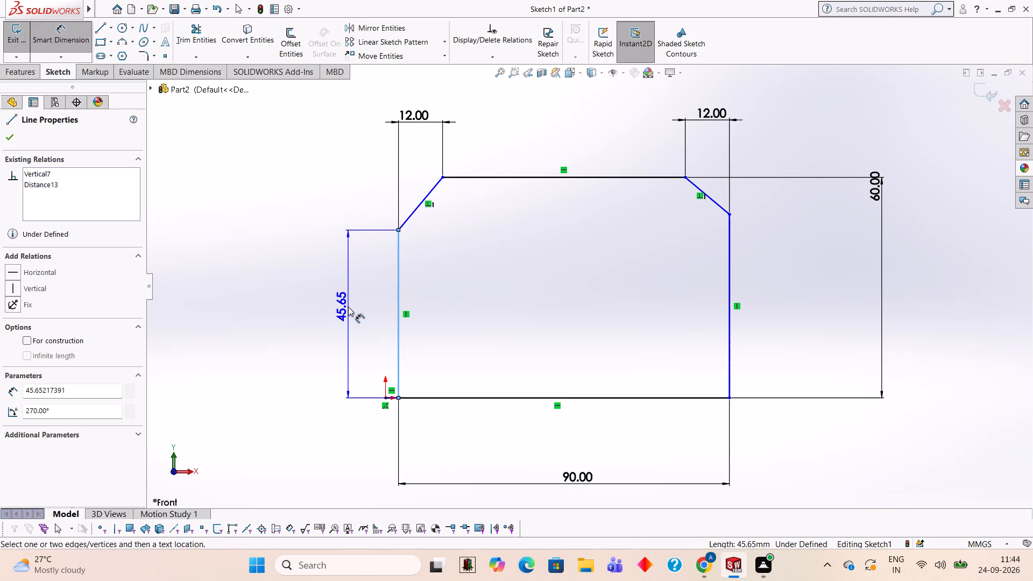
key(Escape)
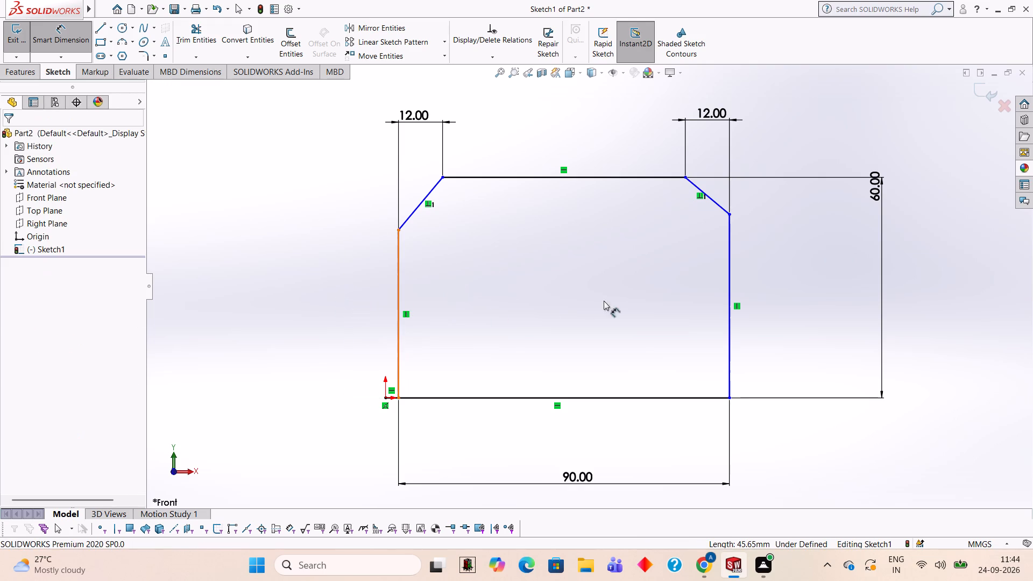
Dimension the profile's right vertical edge as 48 mm, placing it between the edge and the 60 mm dimension.
click(727, 257)
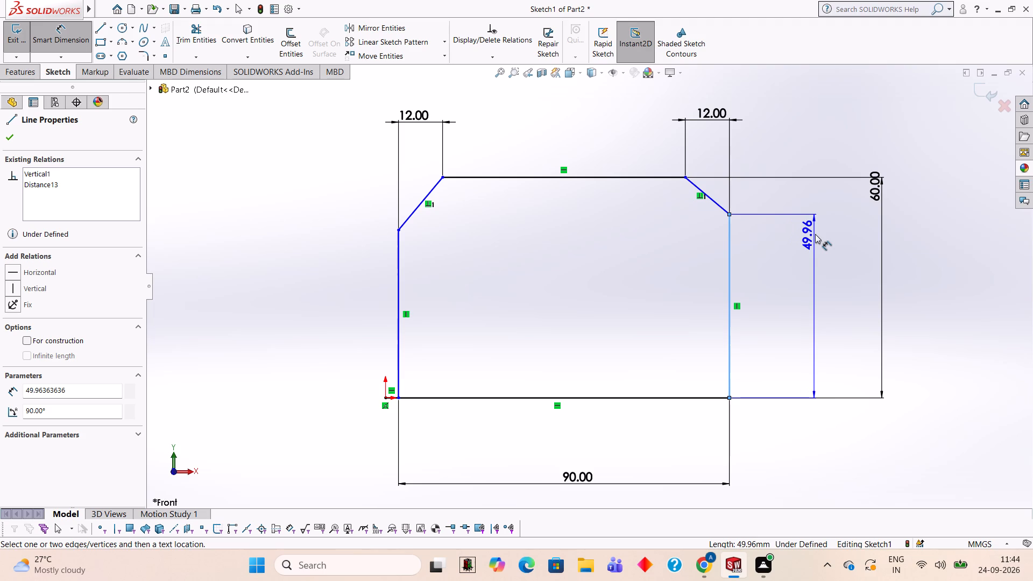
click(815, 234)
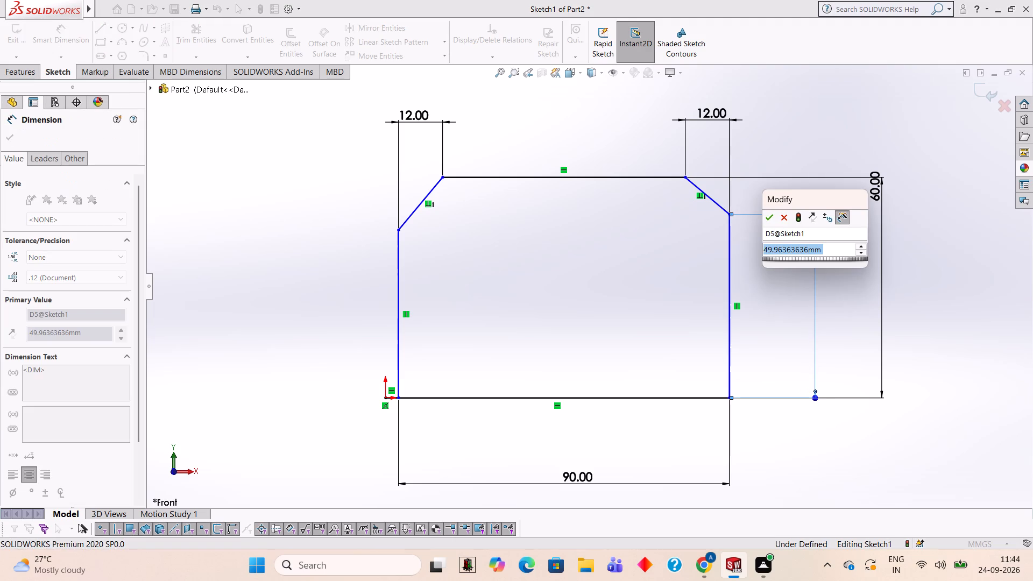
text(48)
key(Return)
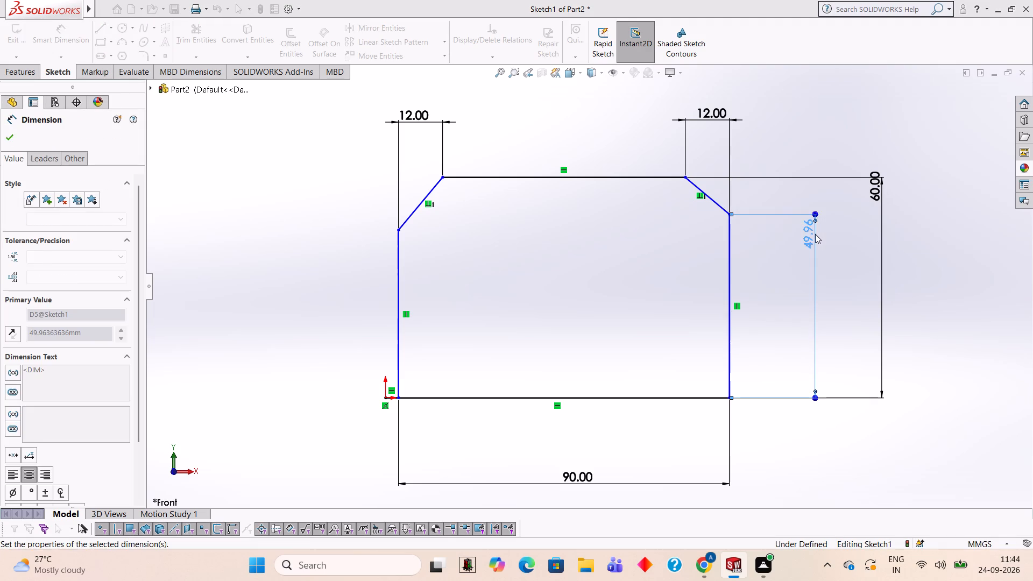
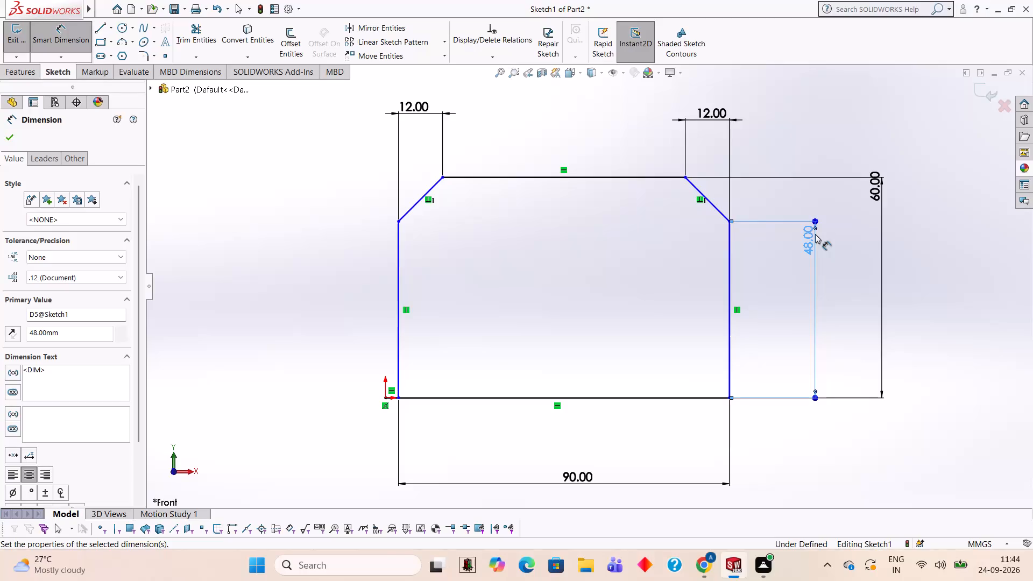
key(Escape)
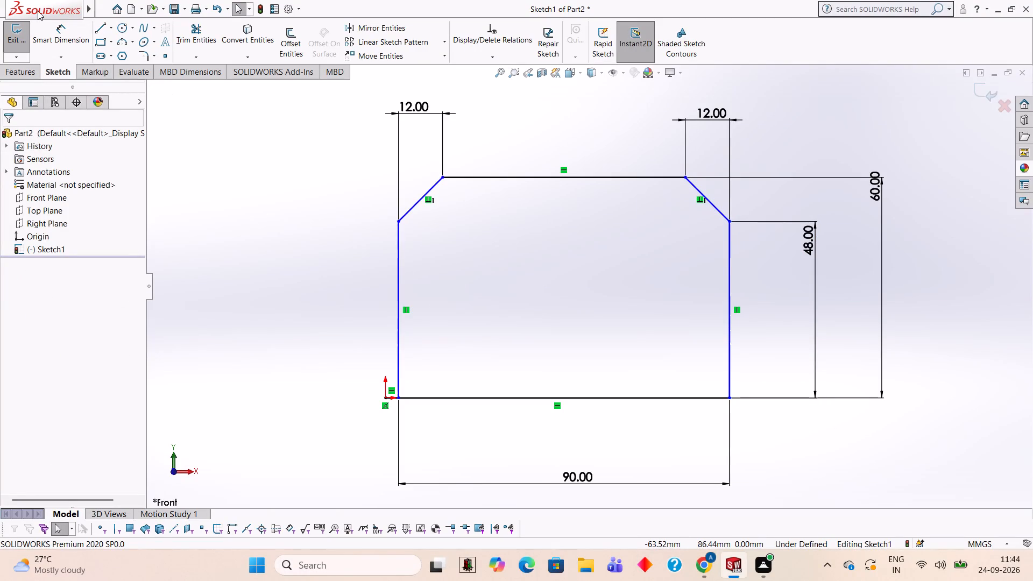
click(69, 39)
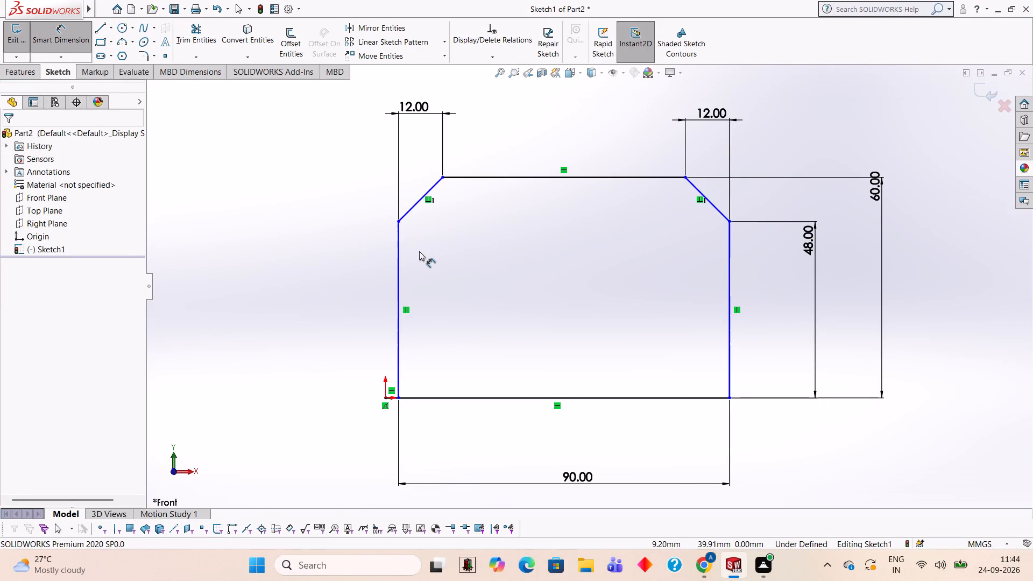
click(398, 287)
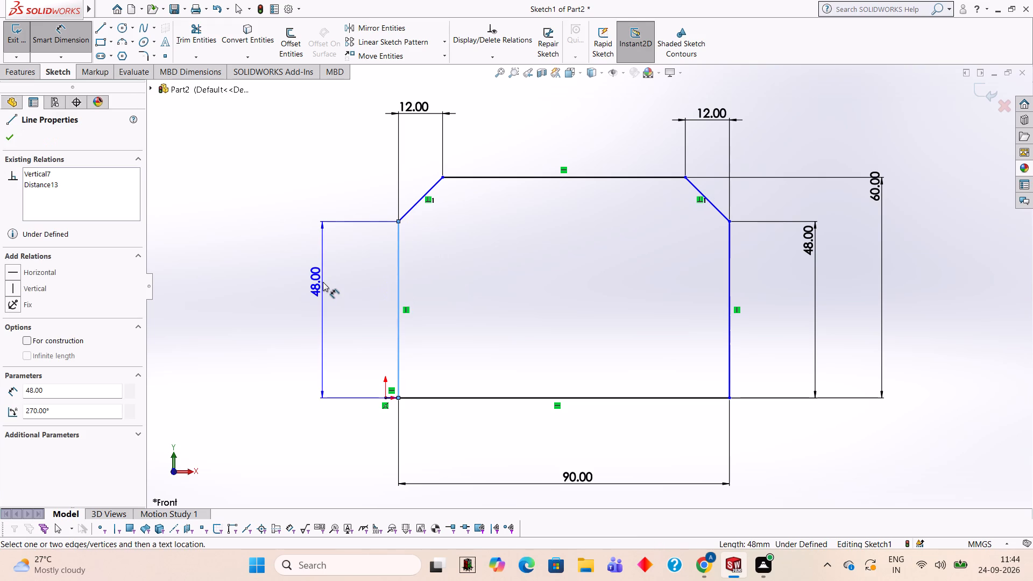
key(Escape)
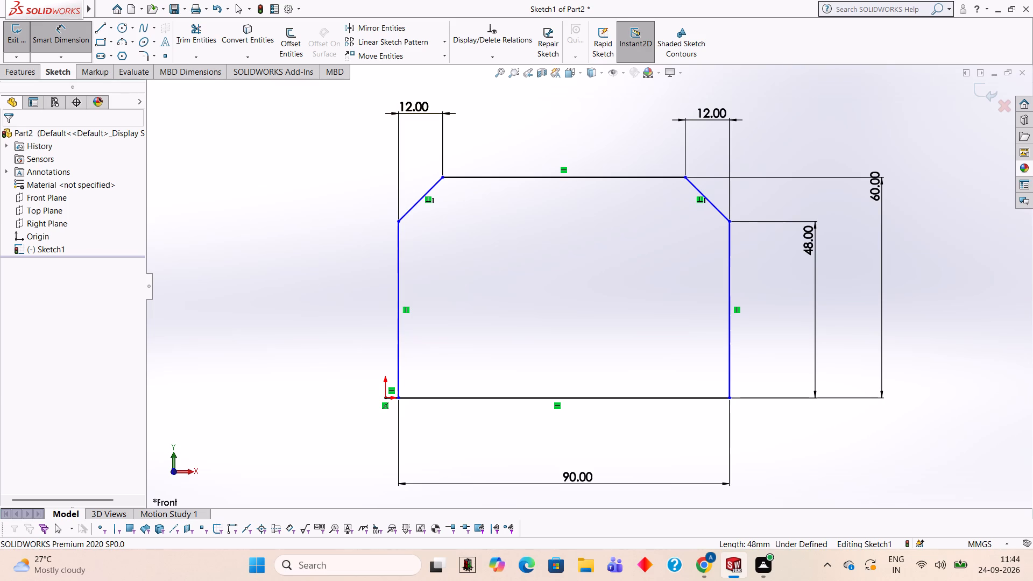
Extrude the closed cut-corner profile as a blind 12 mm boss from the sketch plane.
click(19, 76)
click(23, 49)
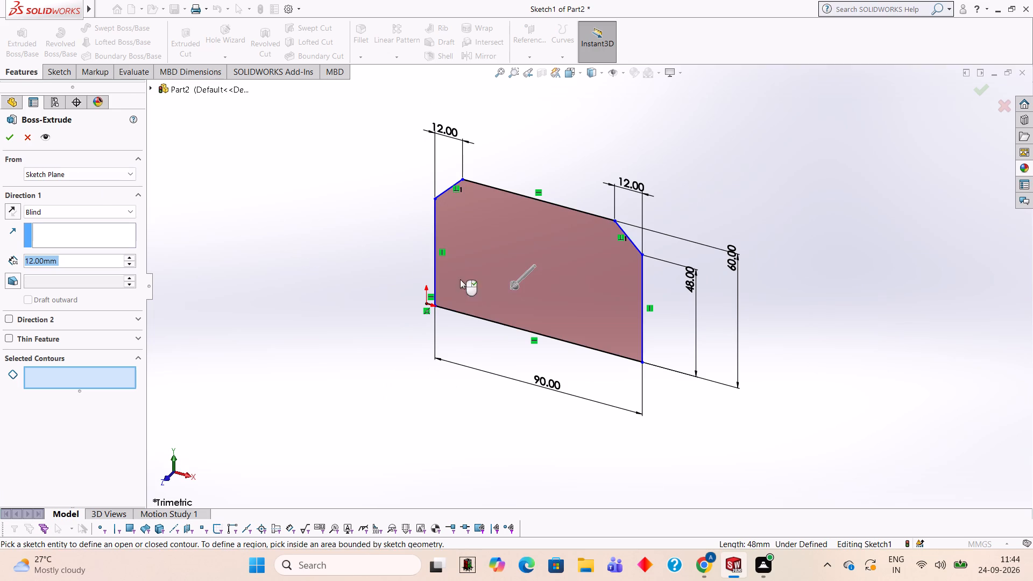
click(476, 247)
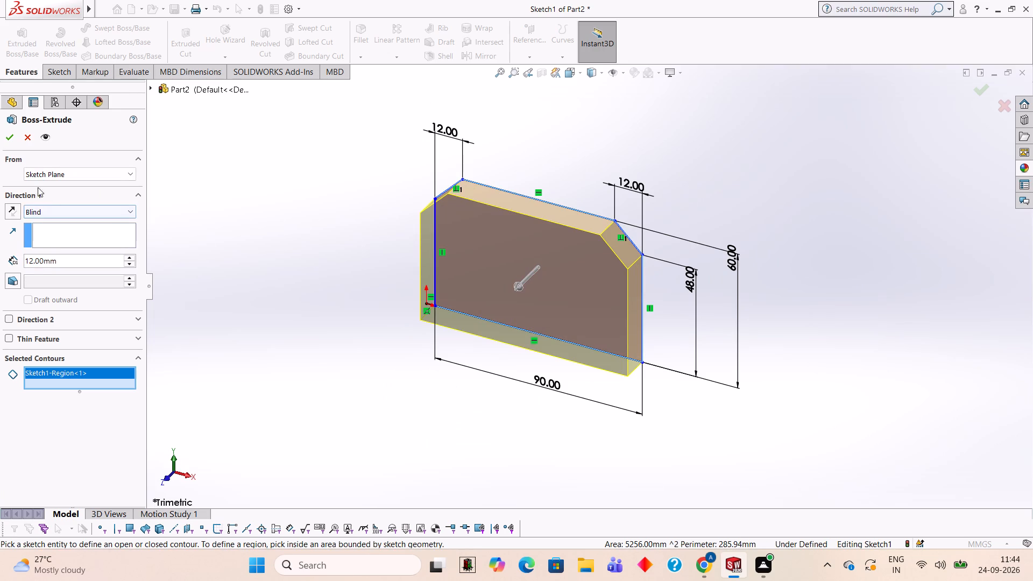
click(8, 142)
click(252, 160)
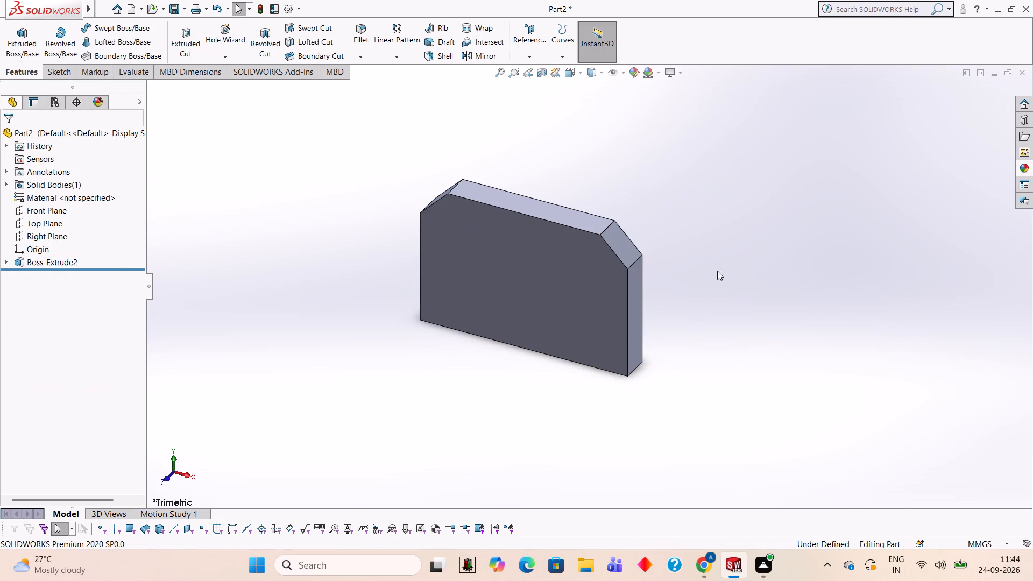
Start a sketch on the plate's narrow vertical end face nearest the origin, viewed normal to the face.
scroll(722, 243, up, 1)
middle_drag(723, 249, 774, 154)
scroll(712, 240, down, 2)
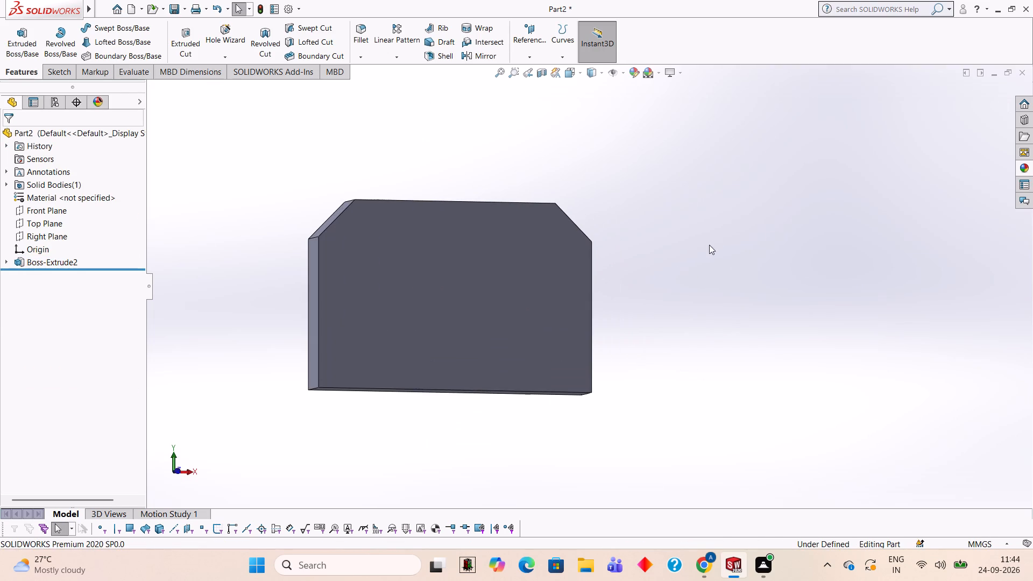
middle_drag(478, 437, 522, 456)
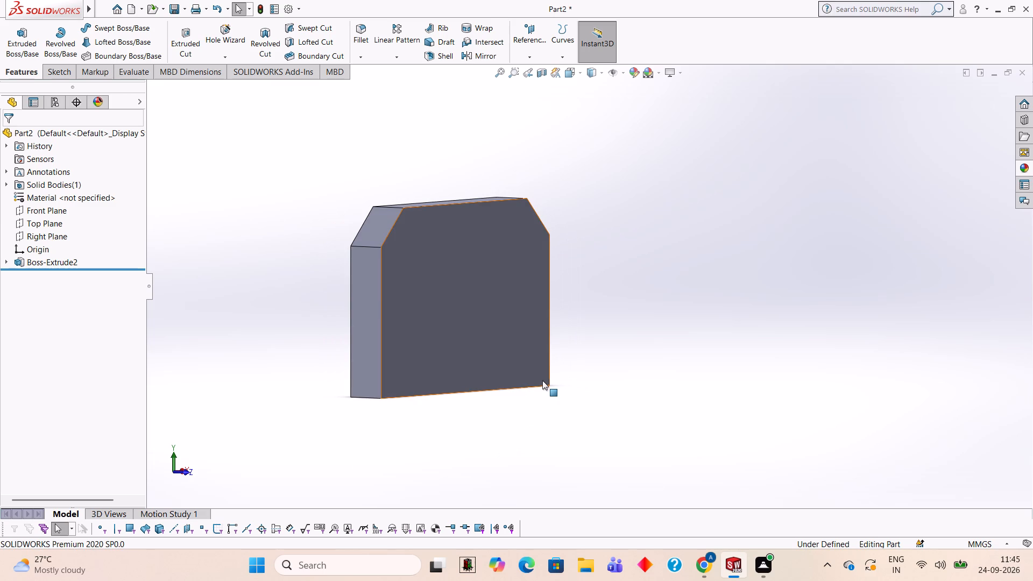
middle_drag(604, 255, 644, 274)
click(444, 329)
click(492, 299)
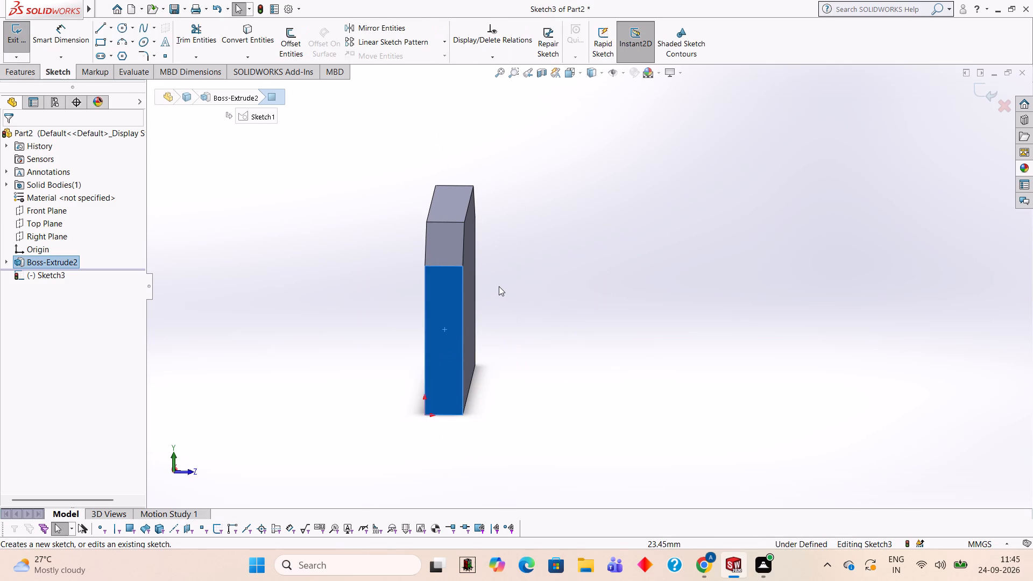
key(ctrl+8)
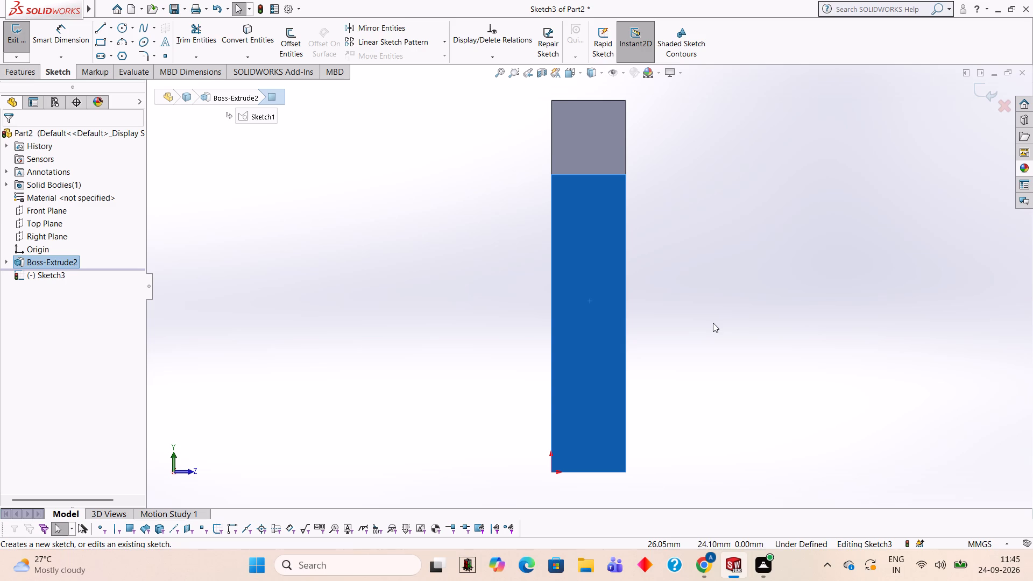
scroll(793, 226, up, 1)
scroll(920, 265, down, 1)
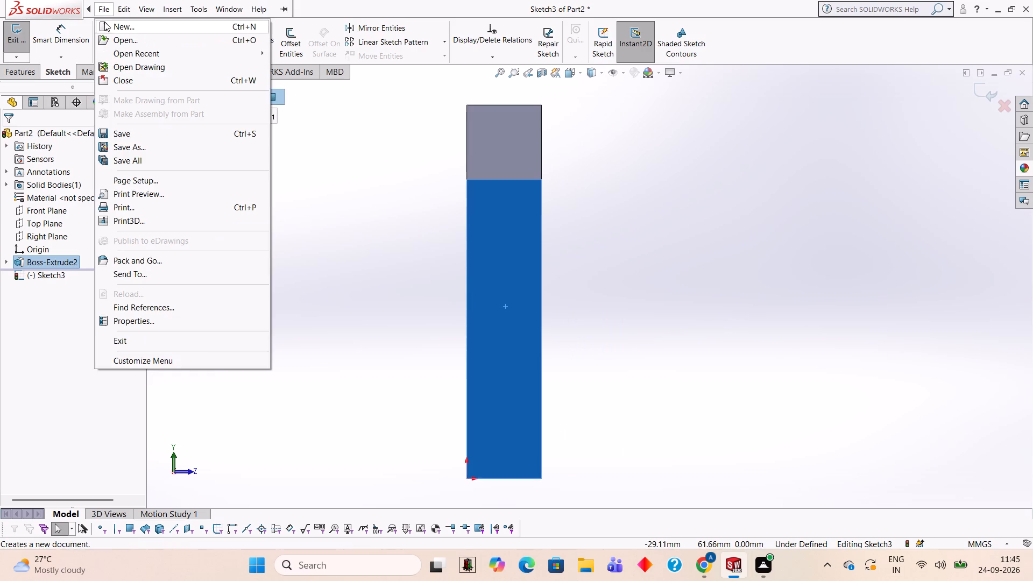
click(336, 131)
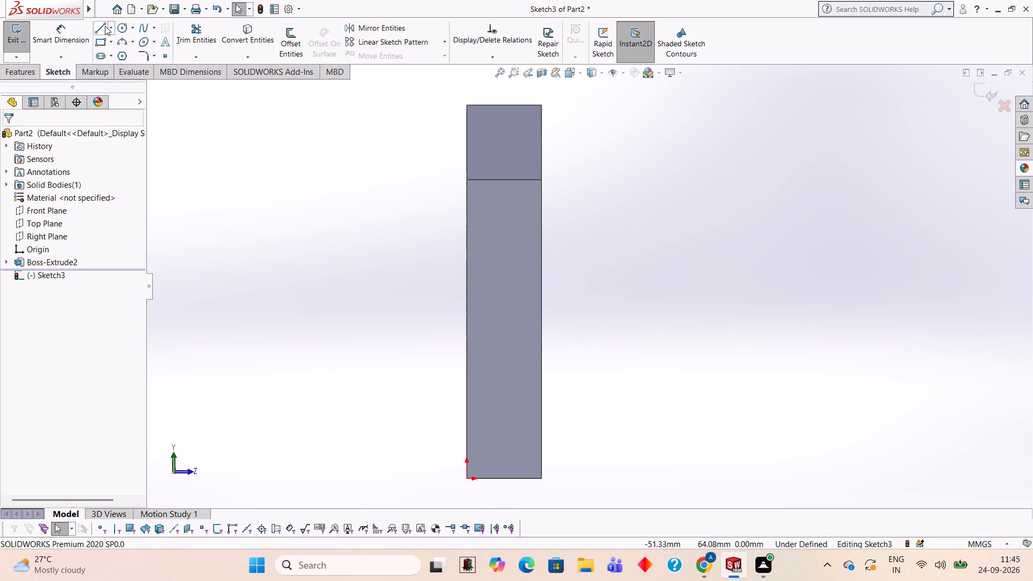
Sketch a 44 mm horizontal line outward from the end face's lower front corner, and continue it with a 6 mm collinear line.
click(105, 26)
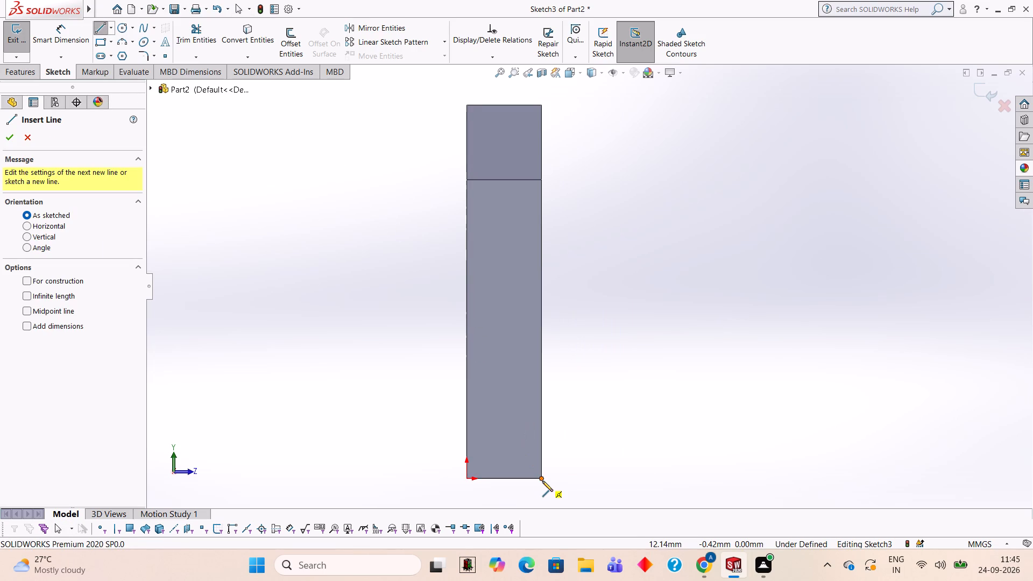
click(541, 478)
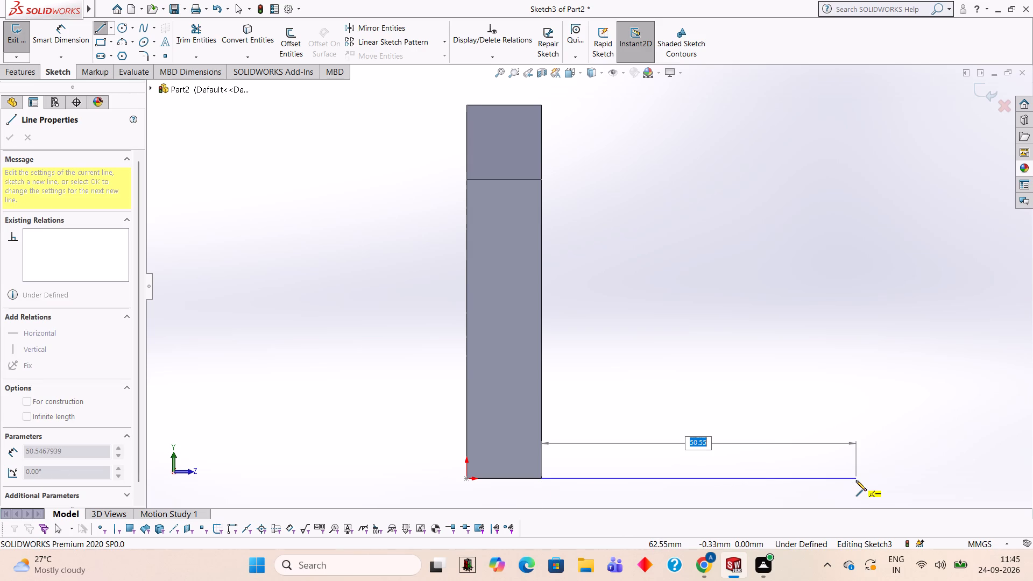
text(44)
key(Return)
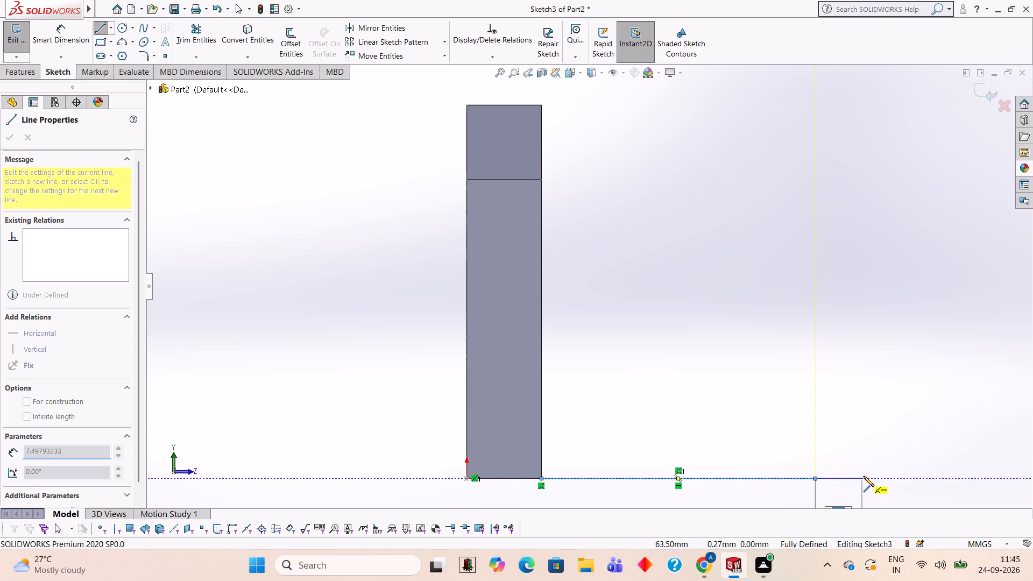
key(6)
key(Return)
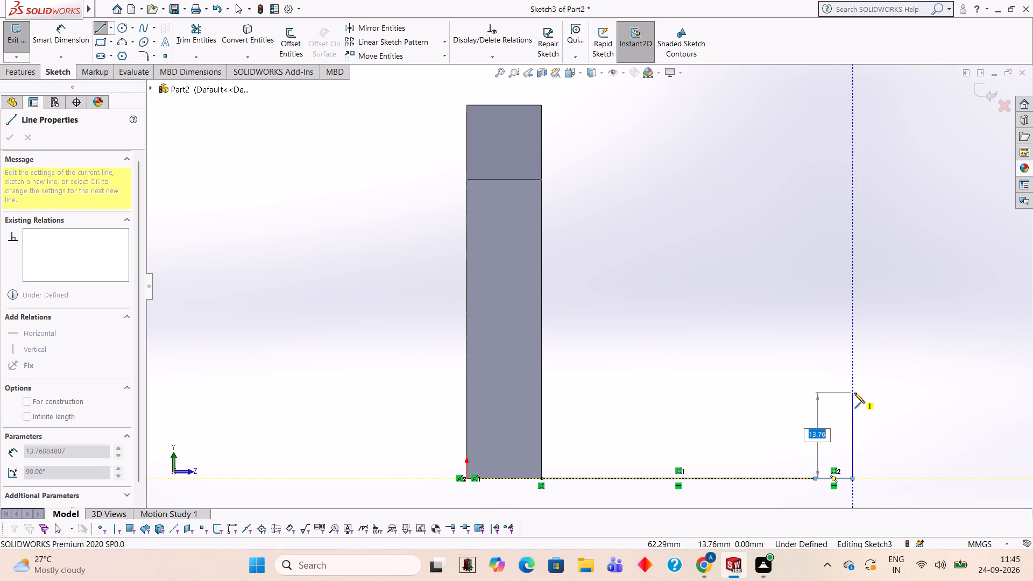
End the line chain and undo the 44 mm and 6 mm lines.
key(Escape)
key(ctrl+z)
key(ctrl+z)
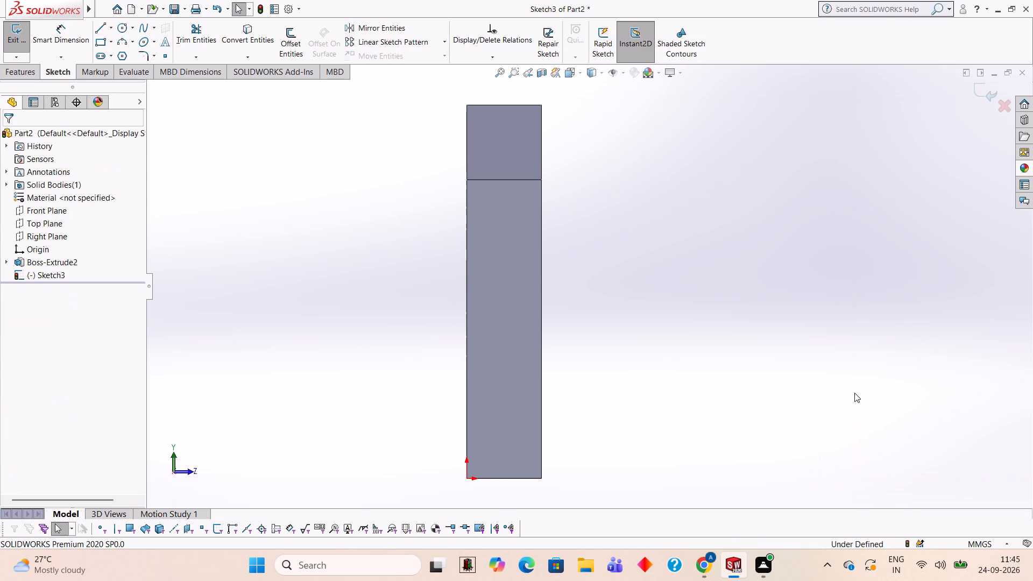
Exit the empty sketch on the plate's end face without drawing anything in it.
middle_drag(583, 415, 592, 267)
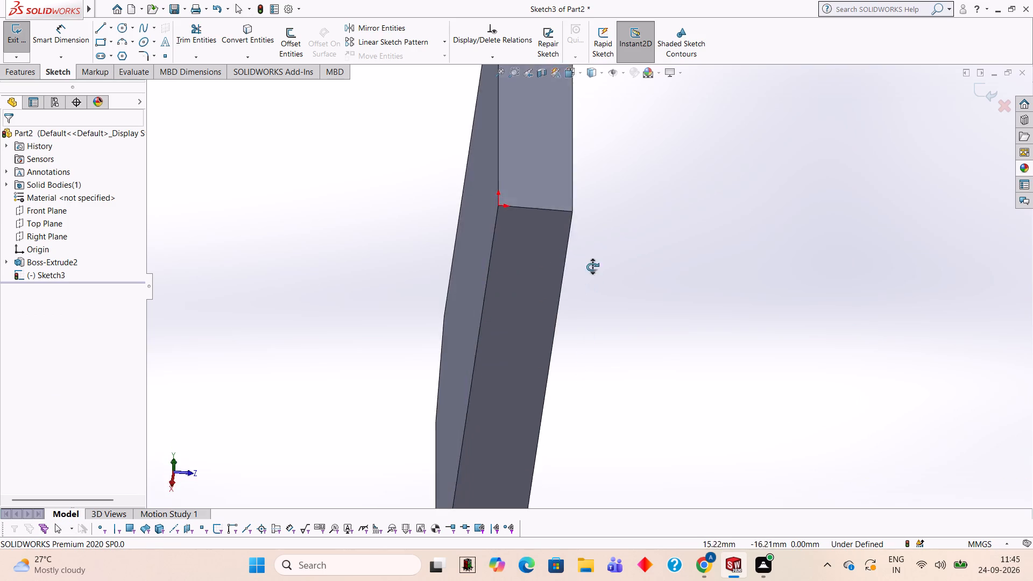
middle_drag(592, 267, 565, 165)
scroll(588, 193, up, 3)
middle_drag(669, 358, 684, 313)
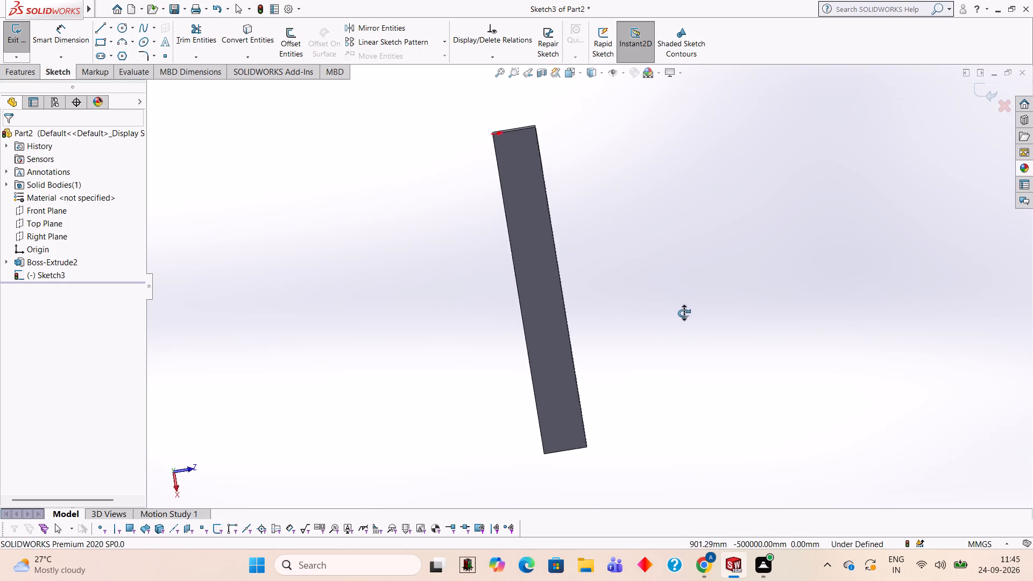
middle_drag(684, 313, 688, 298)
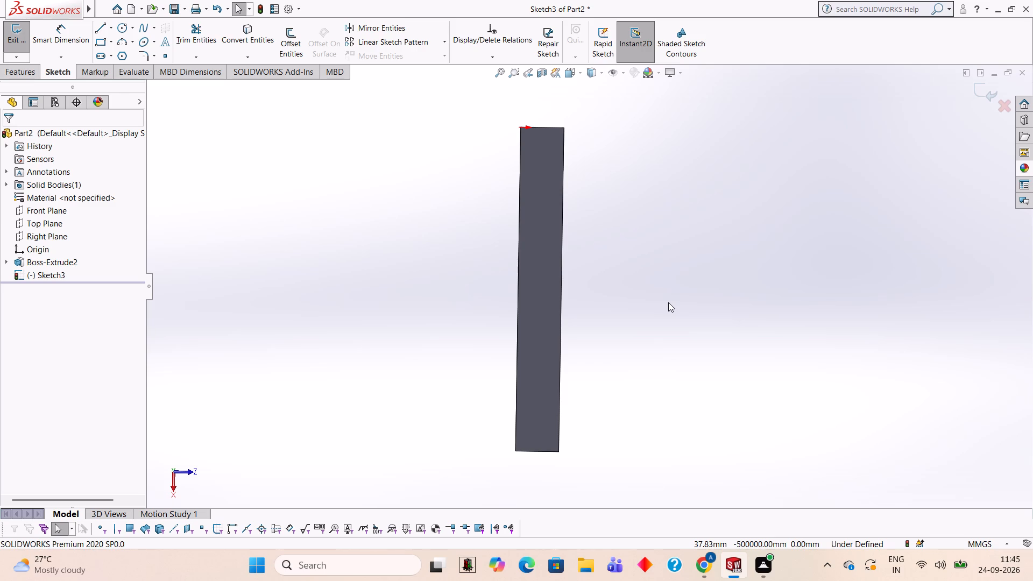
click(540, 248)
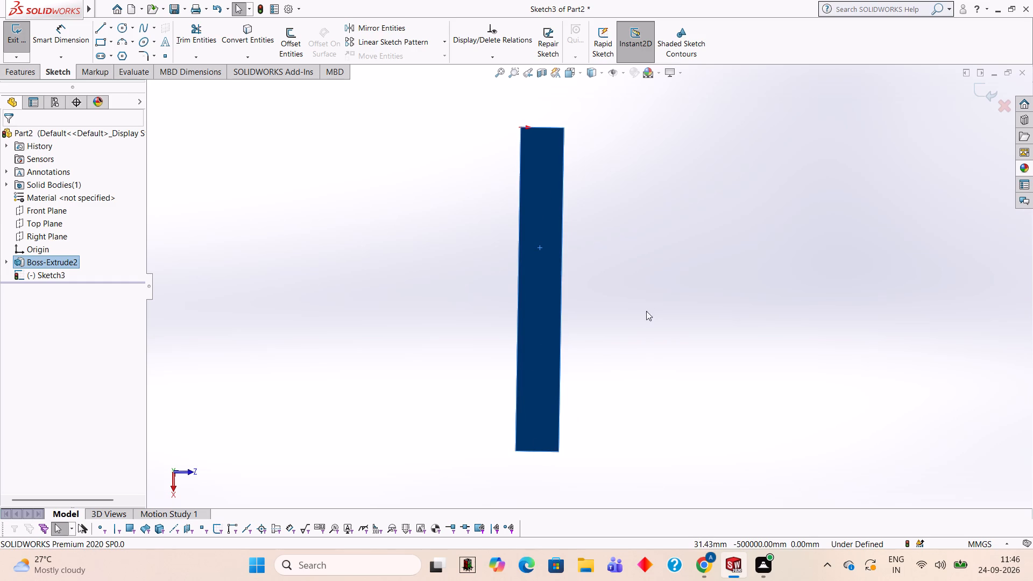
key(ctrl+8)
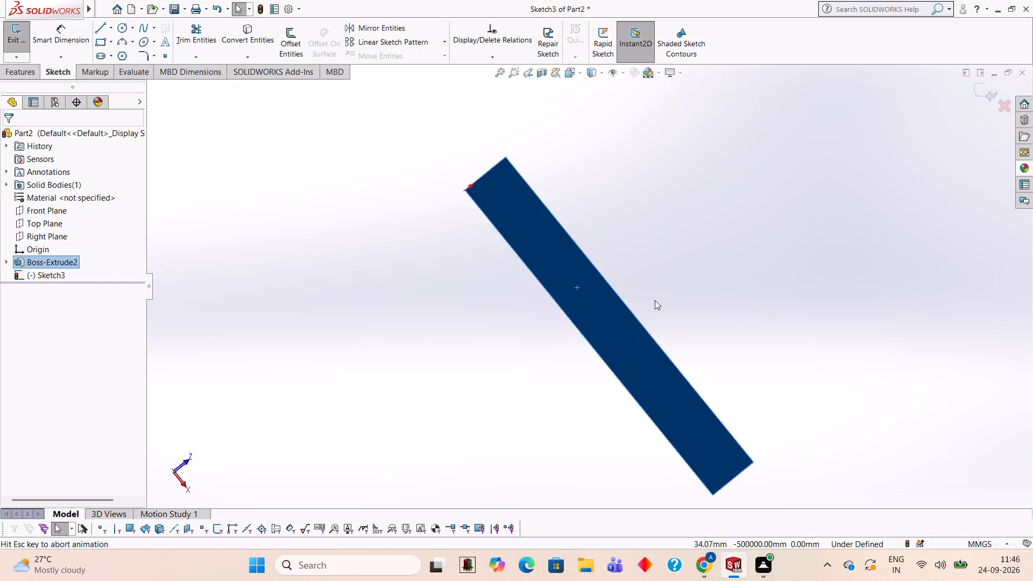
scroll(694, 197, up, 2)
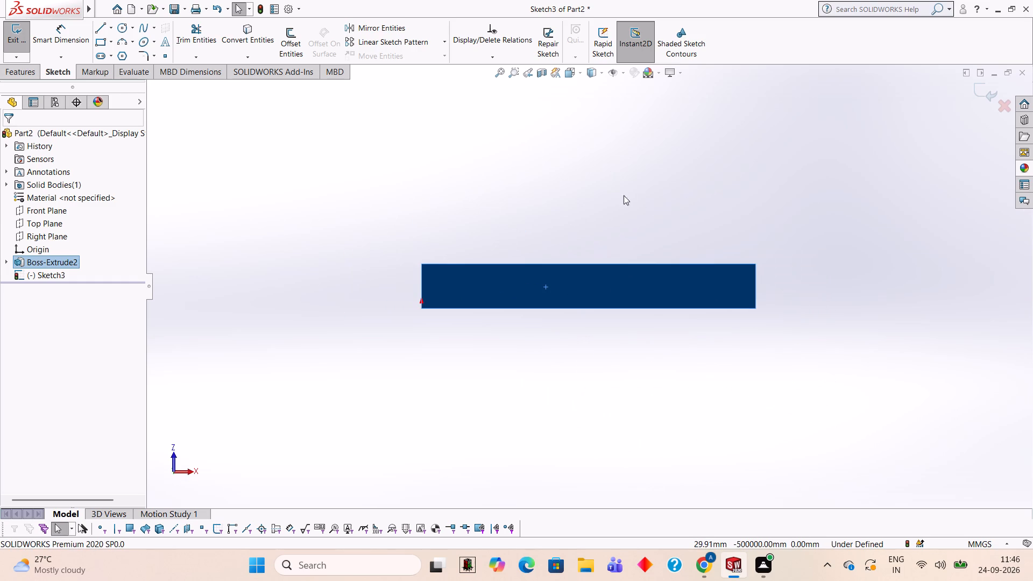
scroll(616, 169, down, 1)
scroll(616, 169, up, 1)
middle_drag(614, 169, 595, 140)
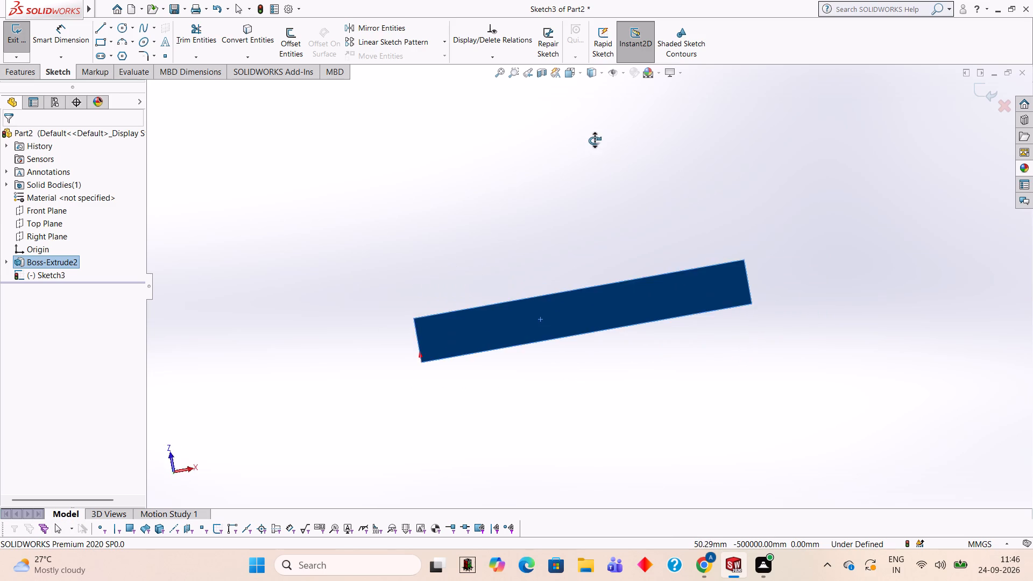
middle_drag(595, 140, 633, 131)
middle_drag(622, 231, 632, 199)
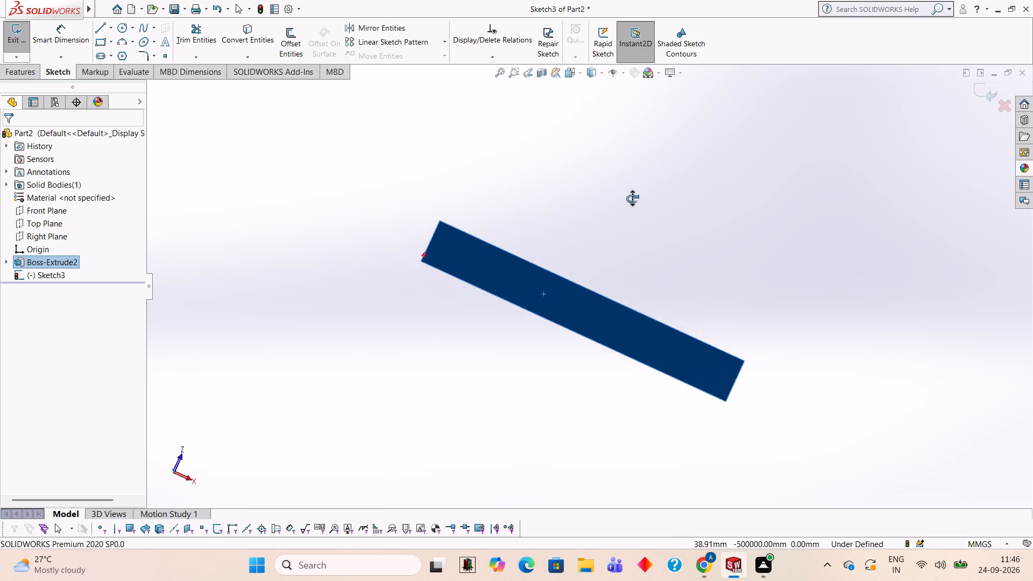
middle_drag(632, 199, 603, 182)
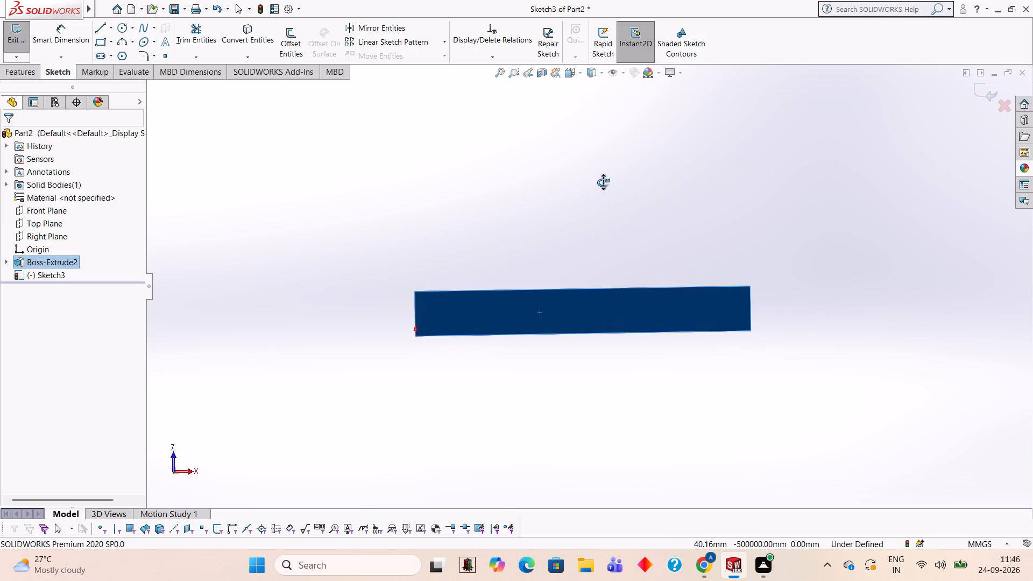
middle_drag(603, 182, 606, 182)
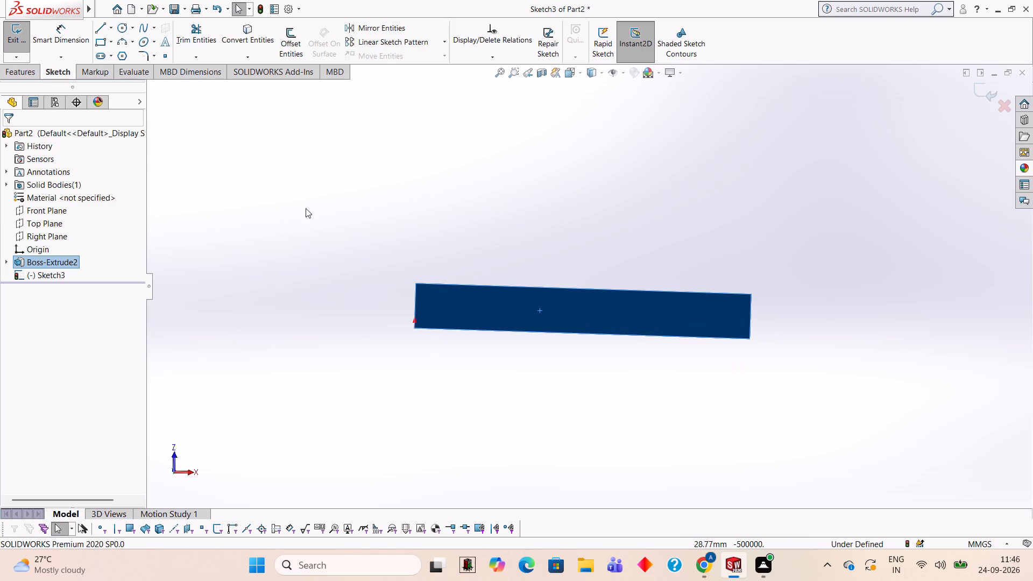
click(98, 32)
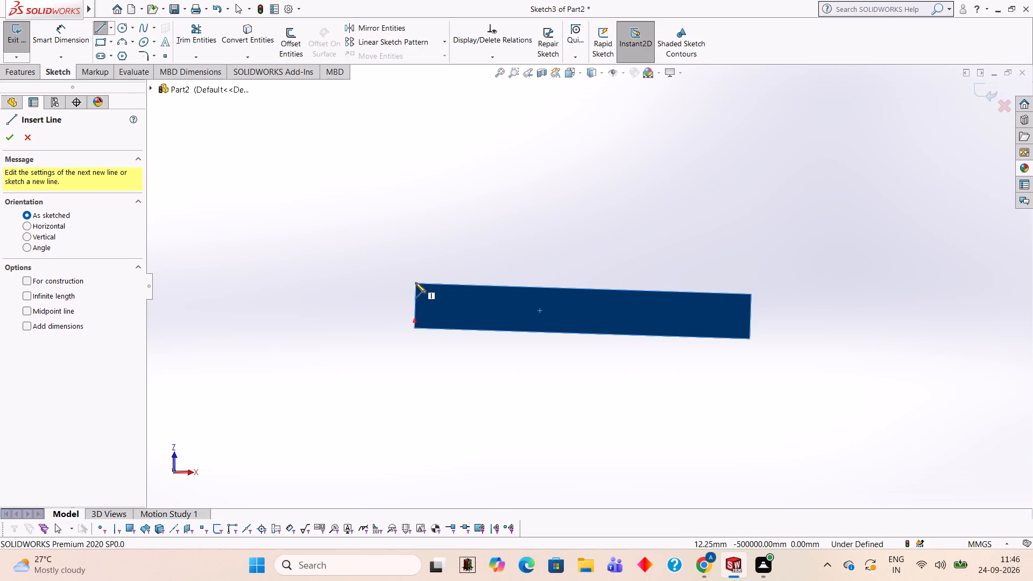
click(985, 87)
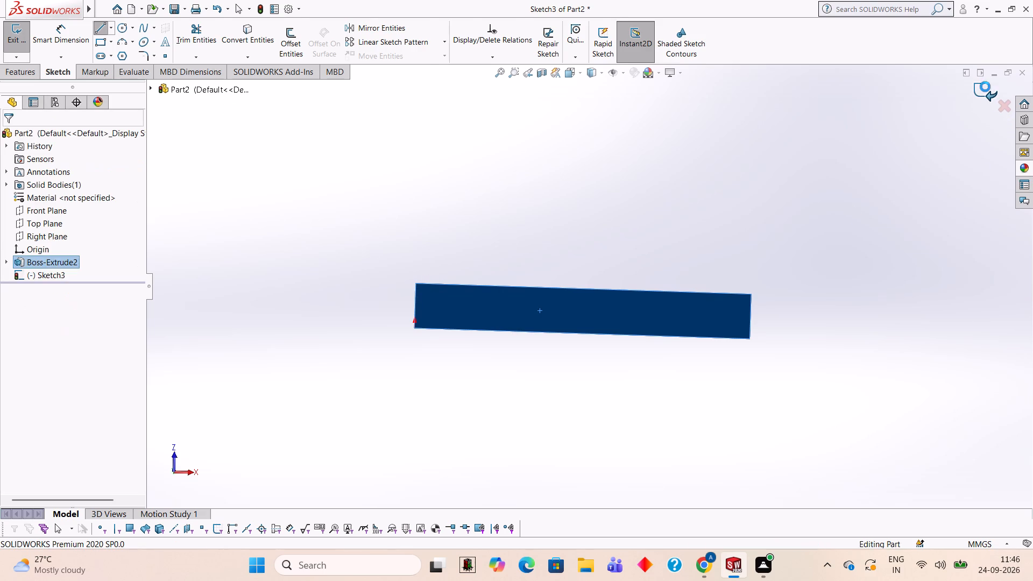
Start a new sketch on the plate's 90 by 12 mm bottom face, viewed normal to the face.
click(464, 301)
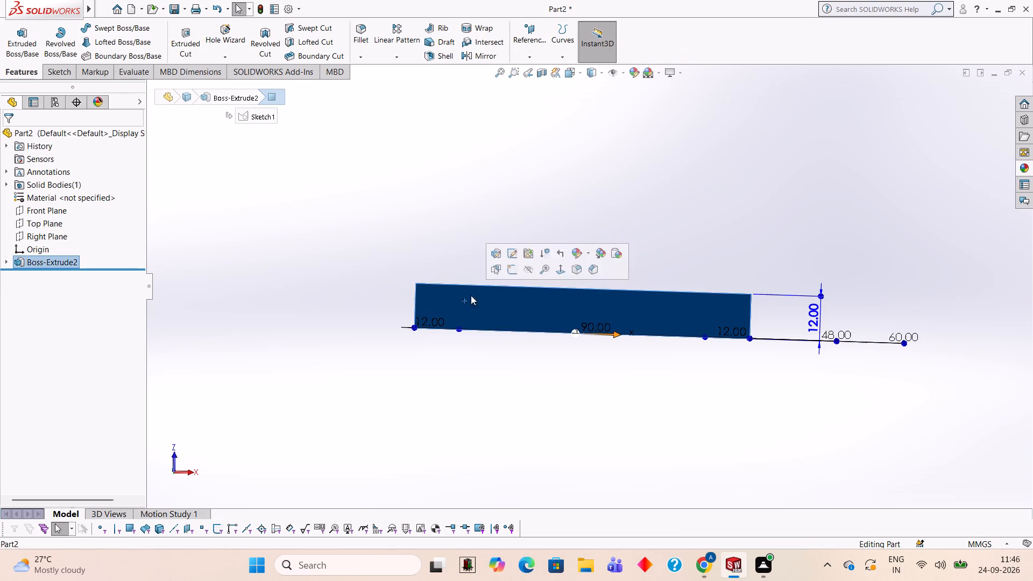
click(510, 273)
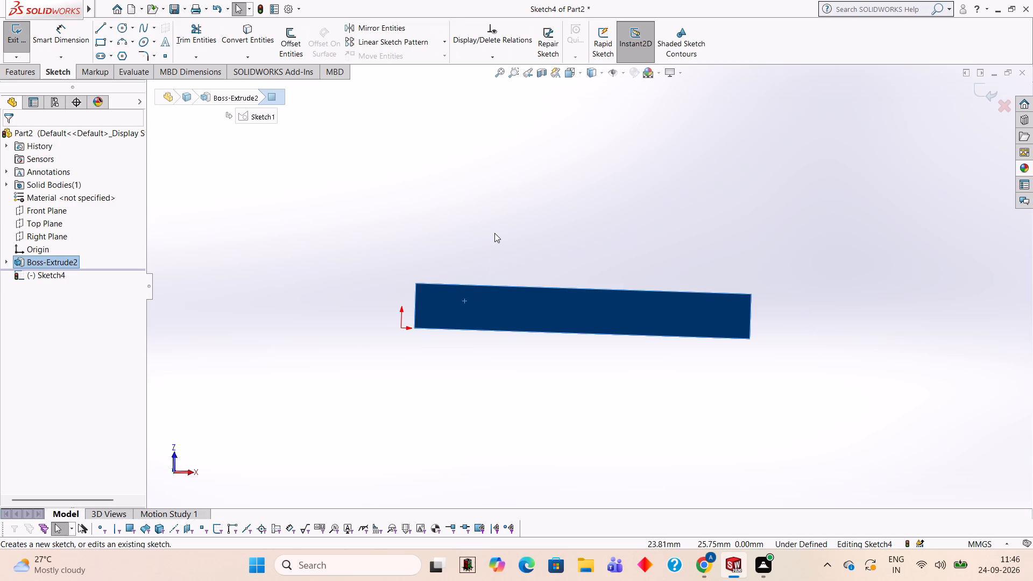
key(ctrl+8)
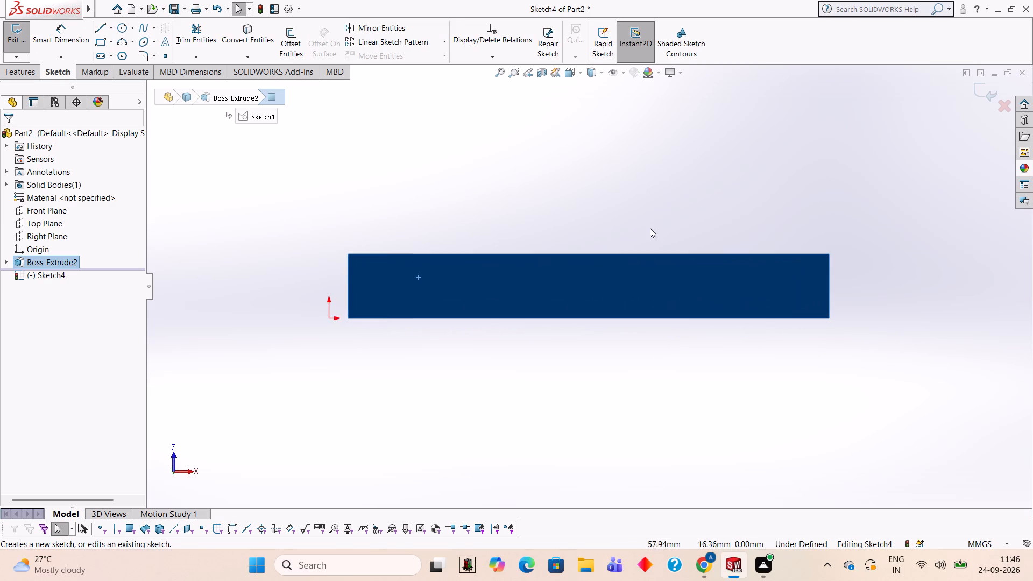
scroll(659, 213, up, 1)
scroll(624, 151, down, 1)
scroll(515, 167, down, 1)
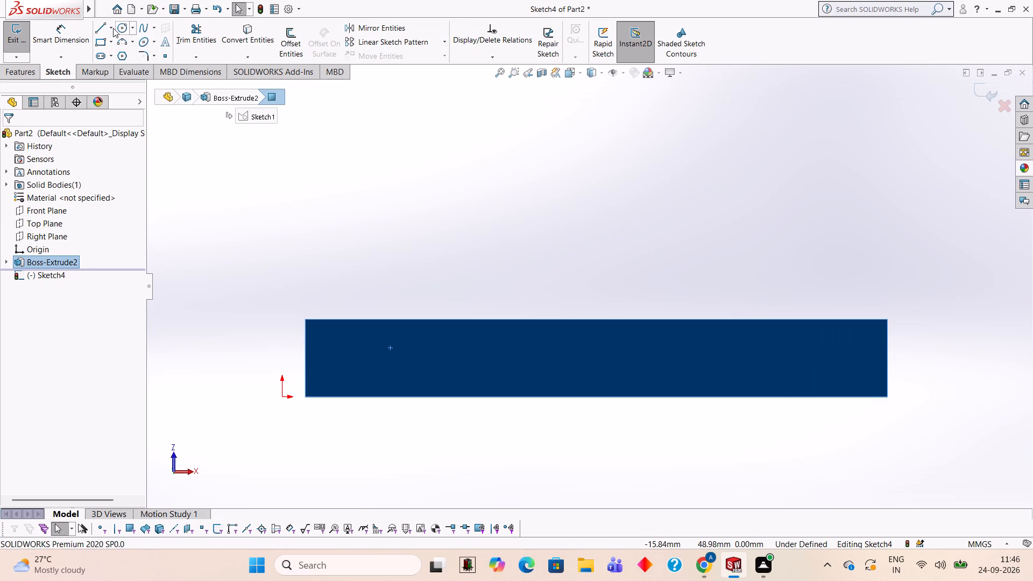
From the plate face's upper-left corner, sketch a 44 mm vertical line, a 6 mm collinear continuation and a 6 mm horizontal line inward.
click(99, 28)
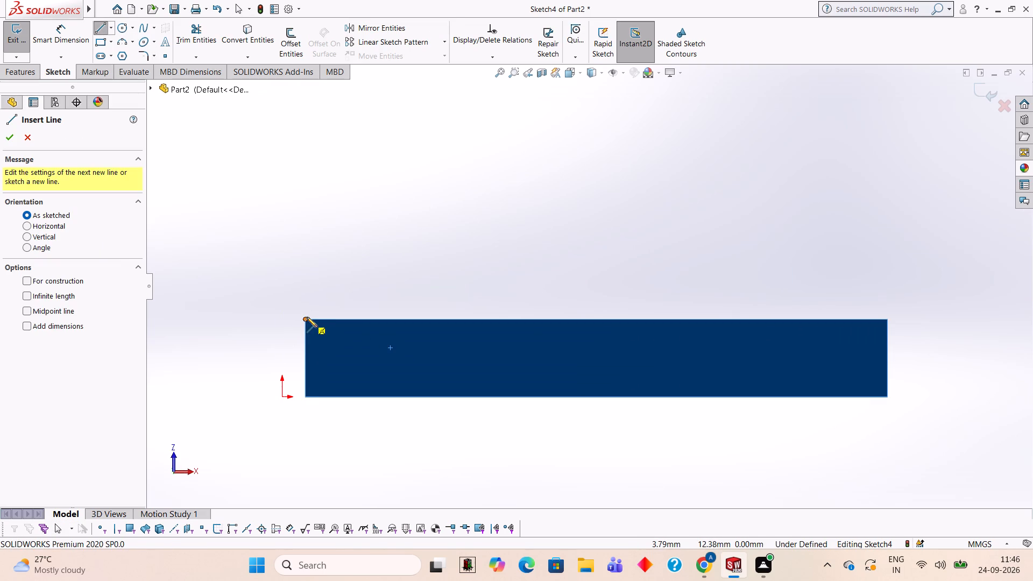
click(305, 316)
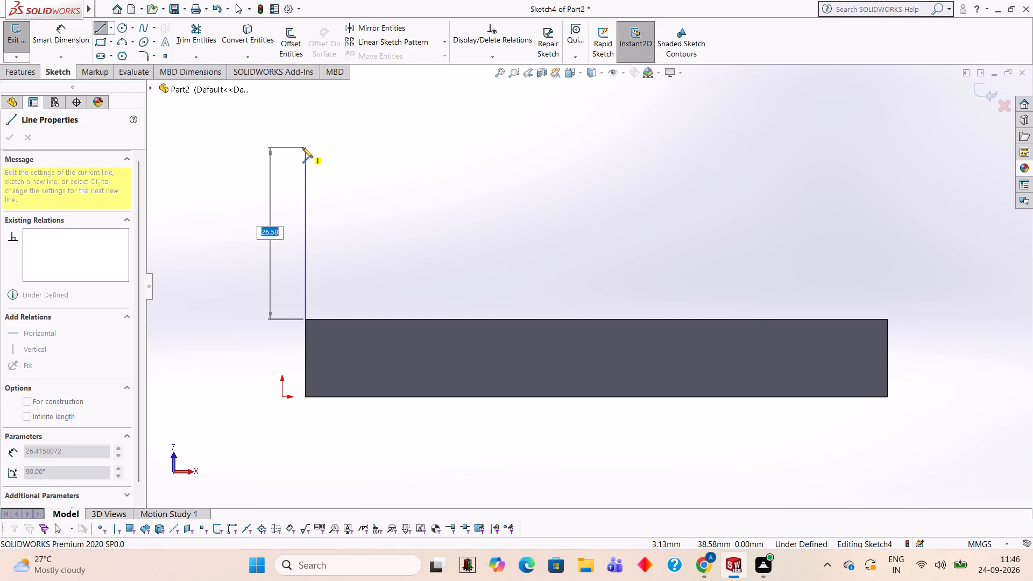
text(44)
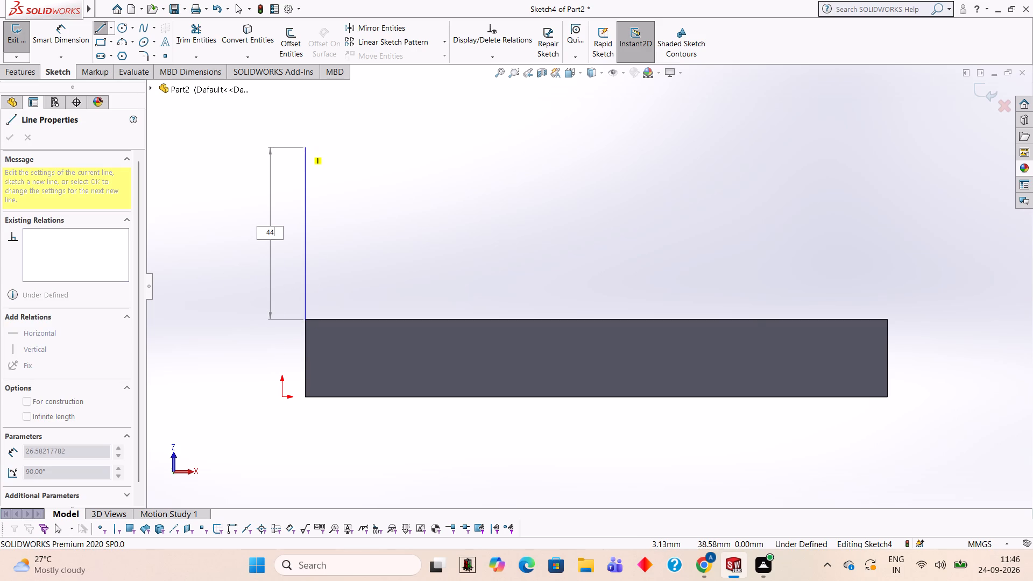
key(Return)
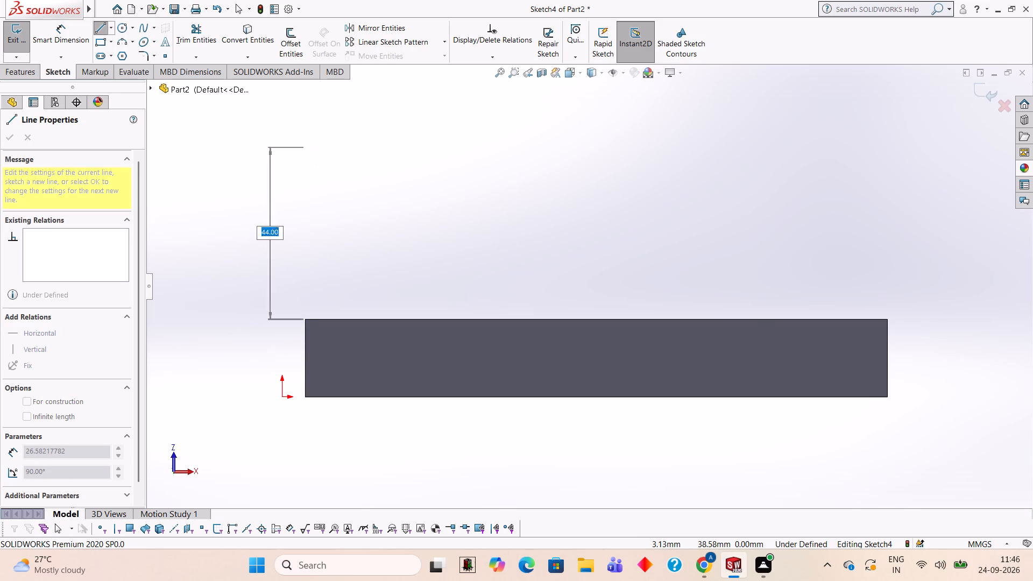
scroll(451, 279, up, 3)
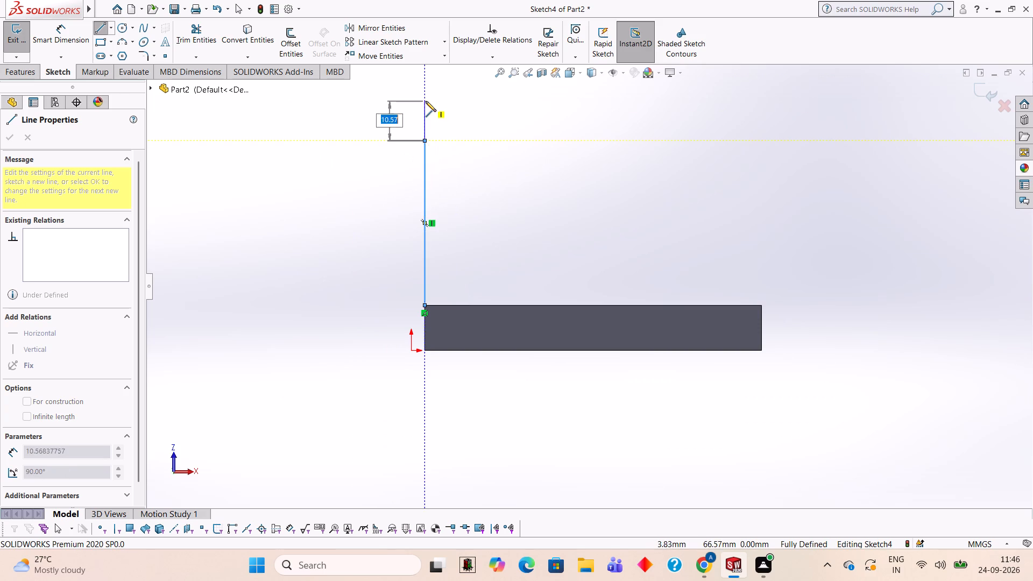
key(6)
key(Return)
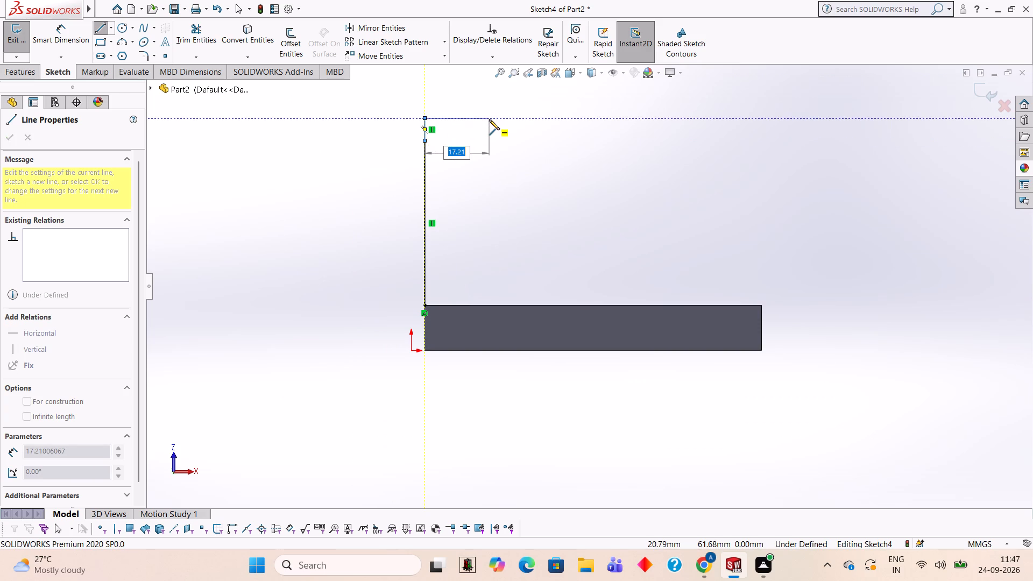
key(6)
key(Return)
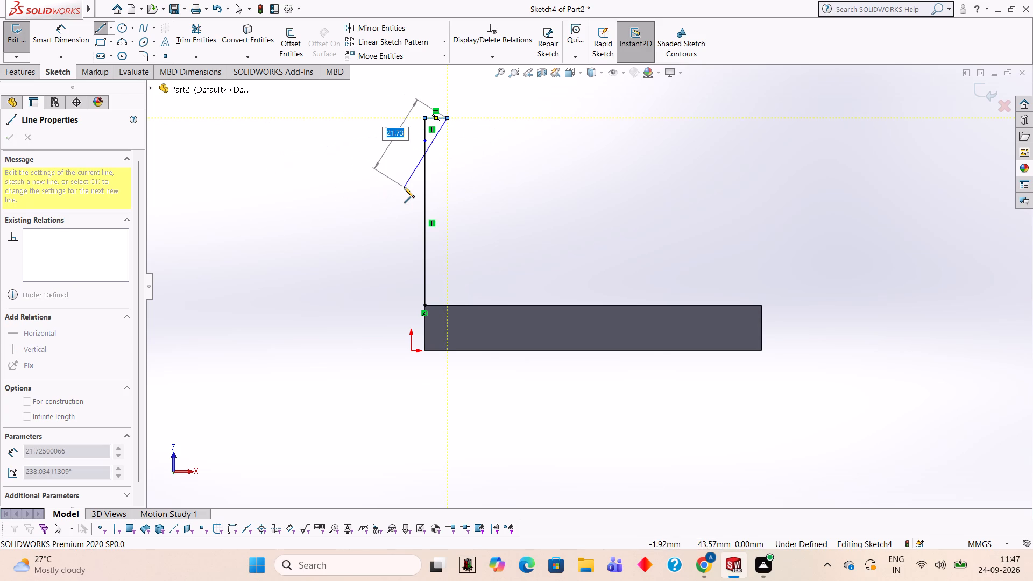
key(Escape)
Mirror that outline from the upper-right corner with 44 mm and 6 mm vertical lines and a 6 mm inward line, joined across by a 78 mm line.
click(102, 32)
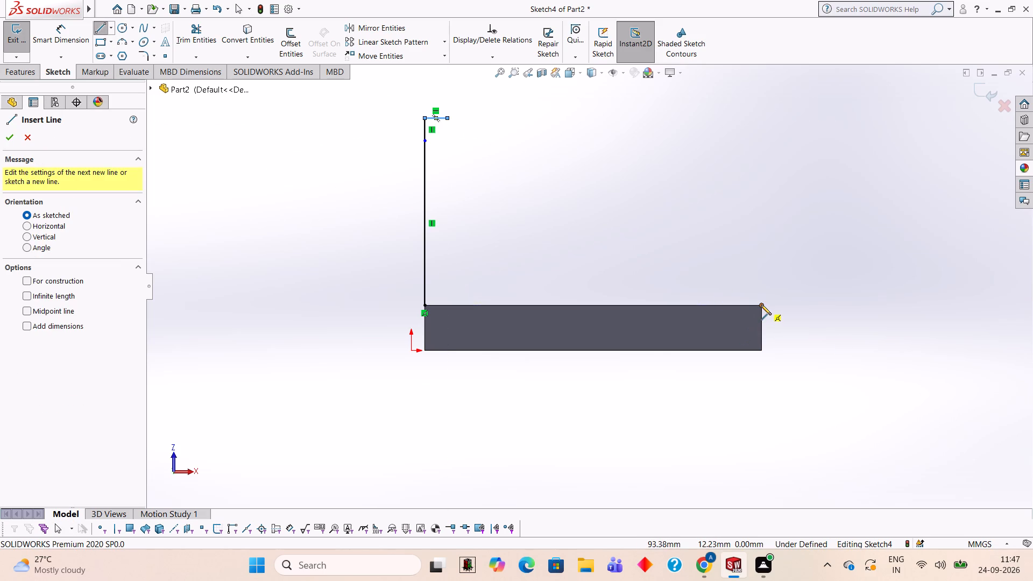
click(761, 304)
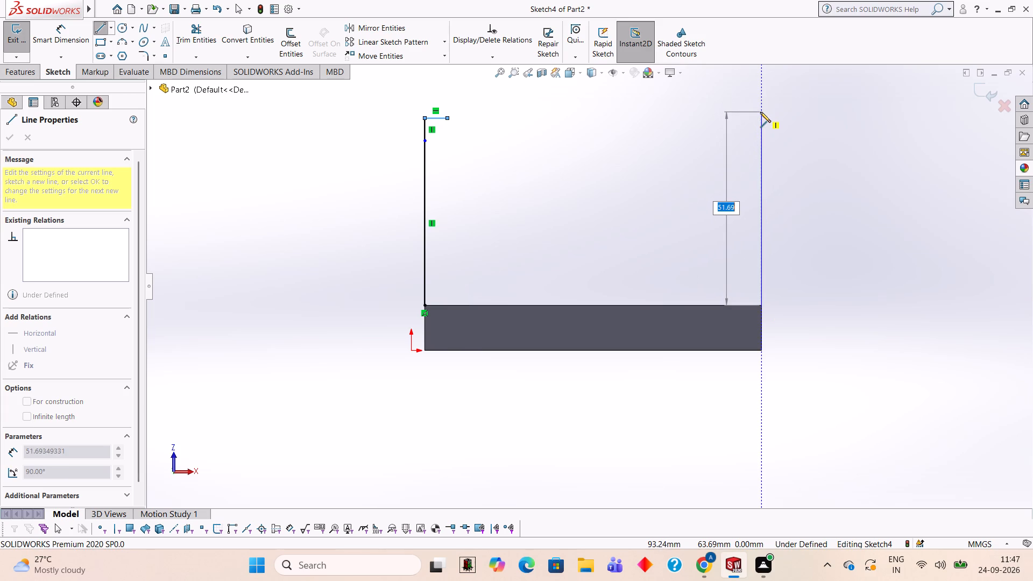
text(44)
key(Return)
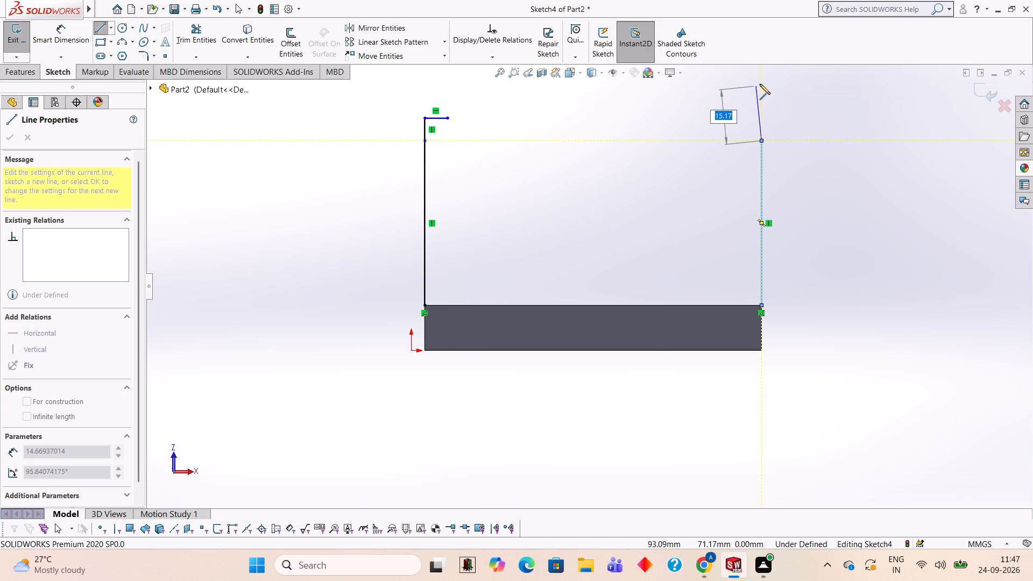
key(6)
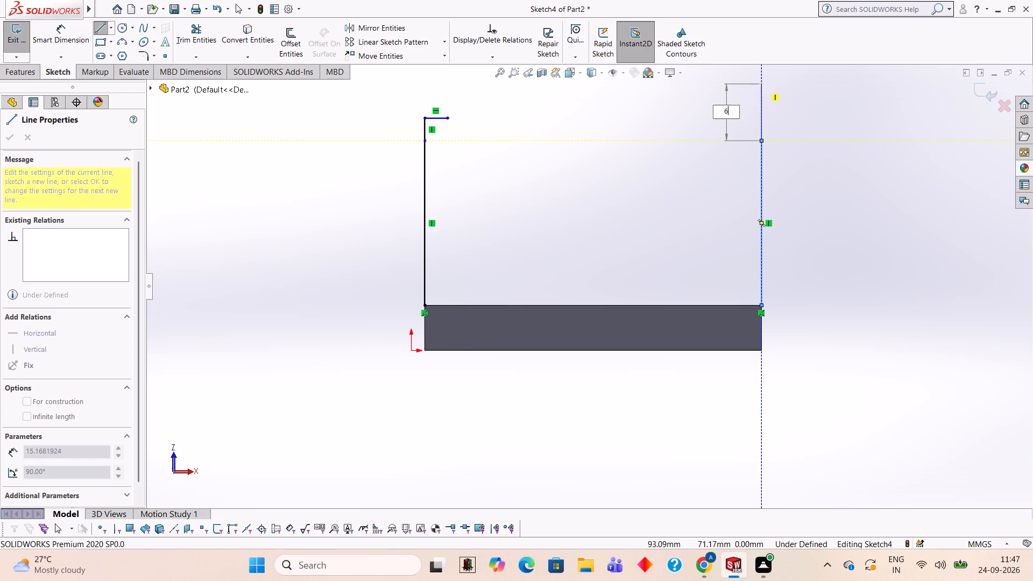
key(Return)
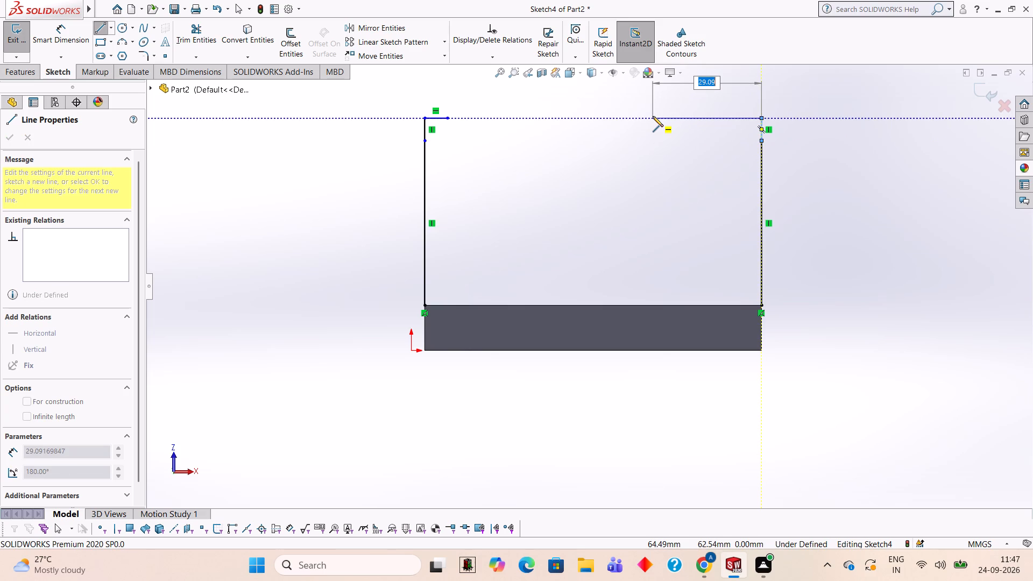
key(6)
key(Return)
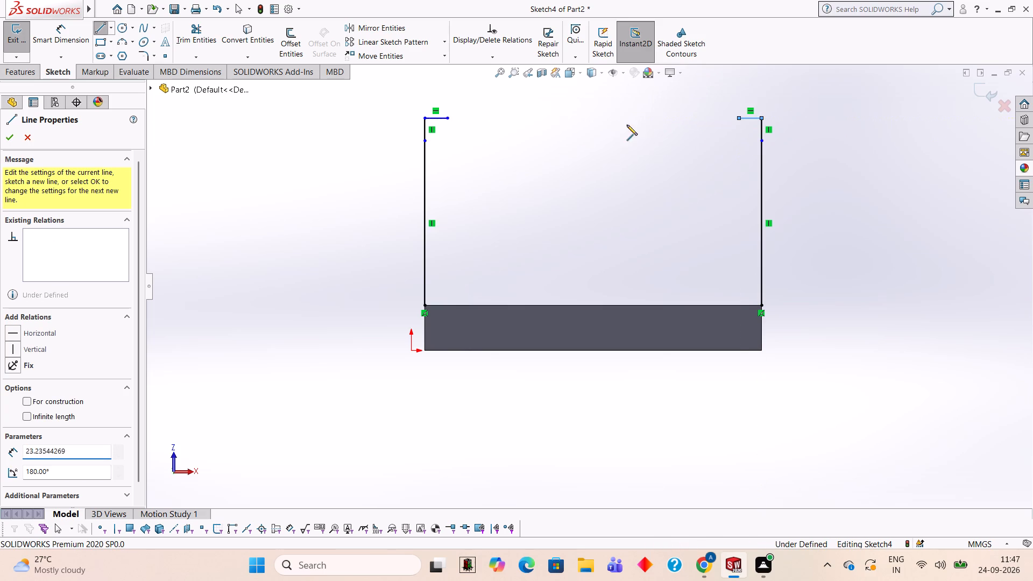
click(447, 119)
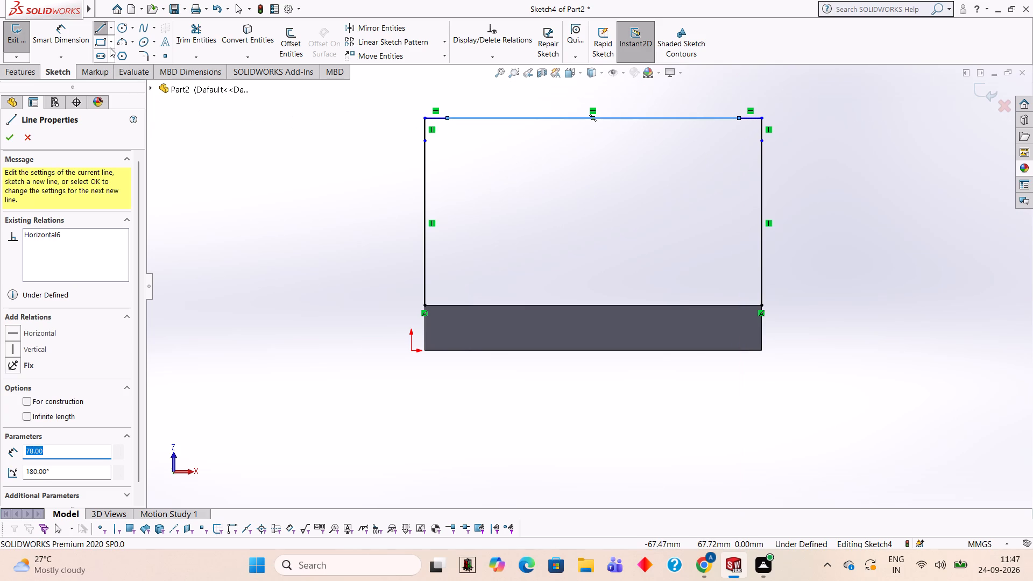
Sketch 45-degree diagonal lines across both upper corners of the profile, connecting the ends of the 6 mm segments.
click(422, 140)
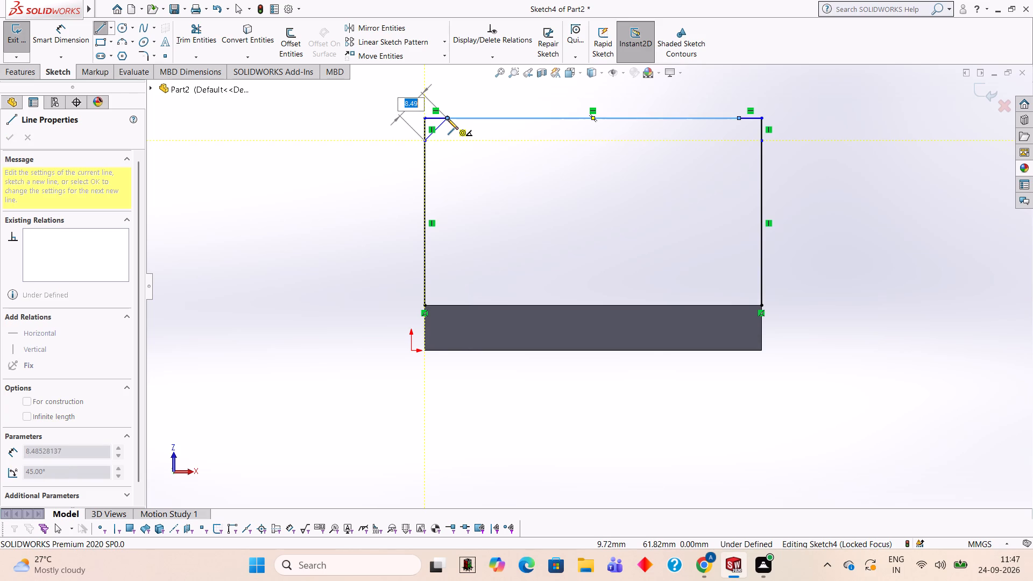
click(448, 118)
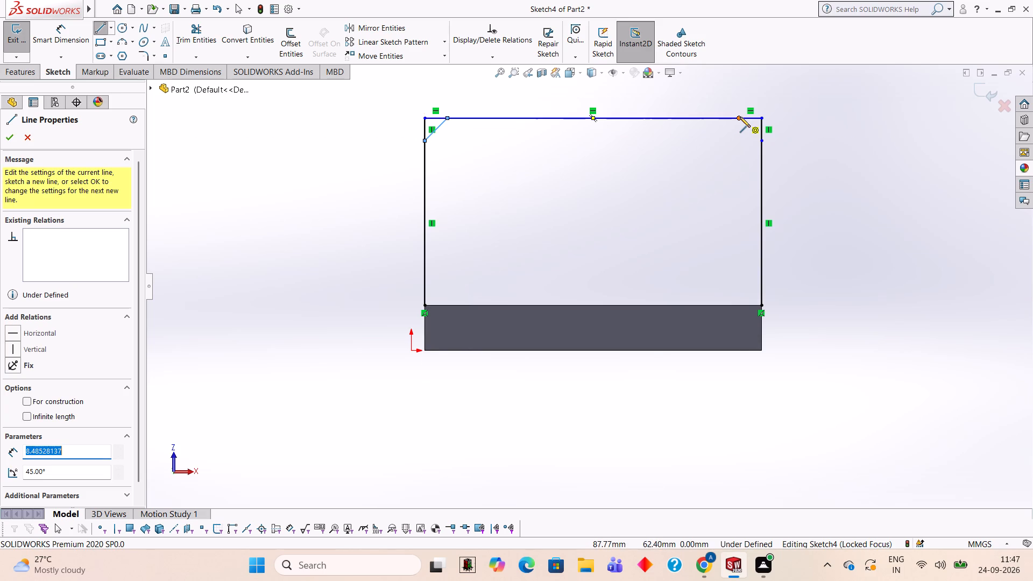
click(740, 117)
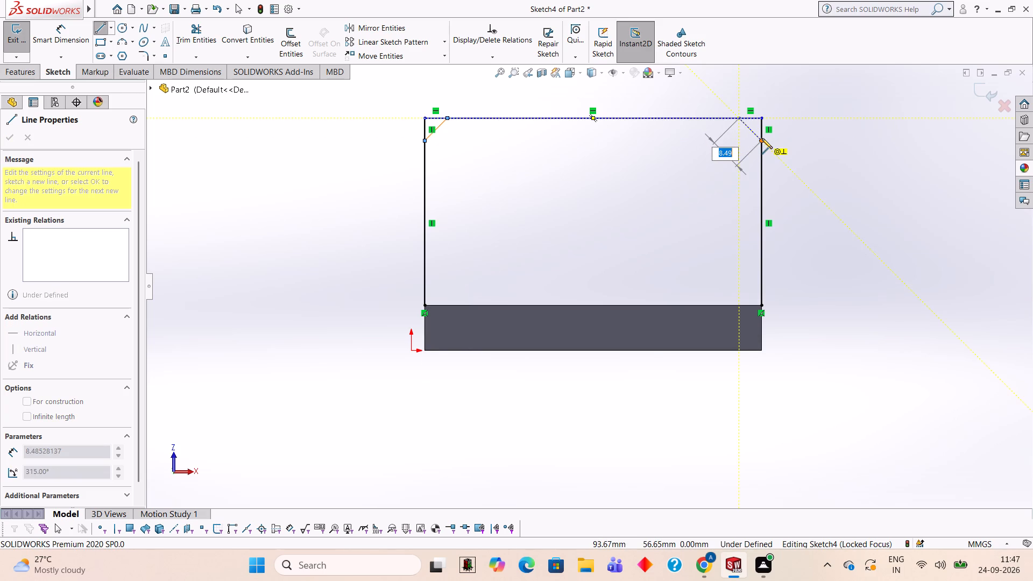
click(762, 138)
Trim away the 6 mm horizontal and vertical segments outside the diagonals at both upper corners.
click(206, 53)
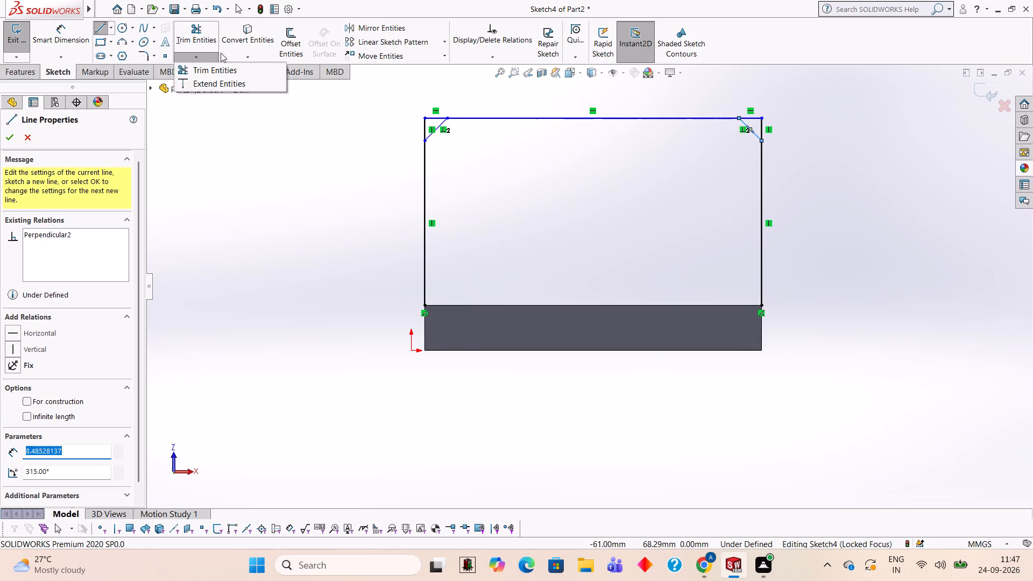
click(195, 39)
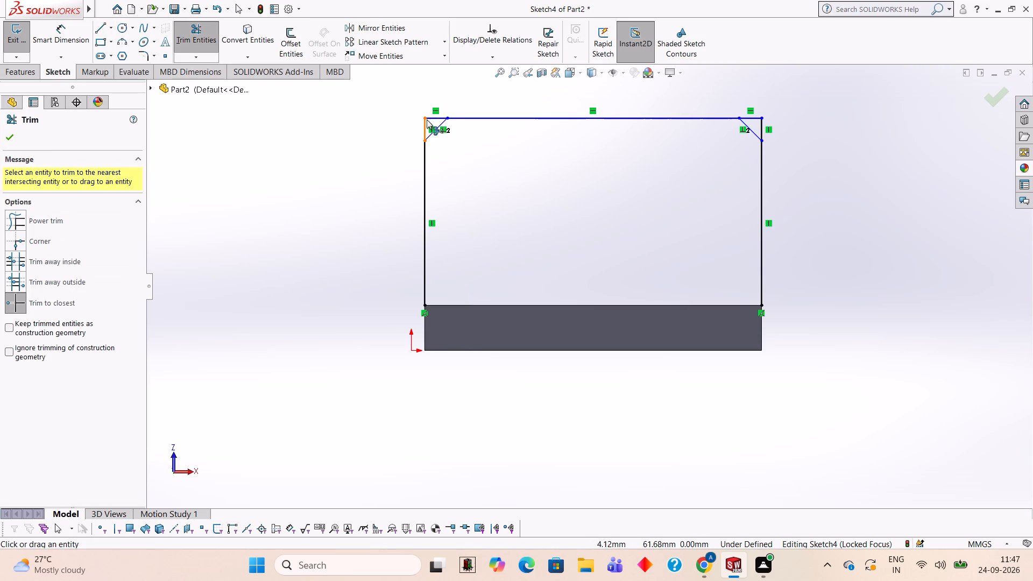
click(435, 117)
click(426, 122)
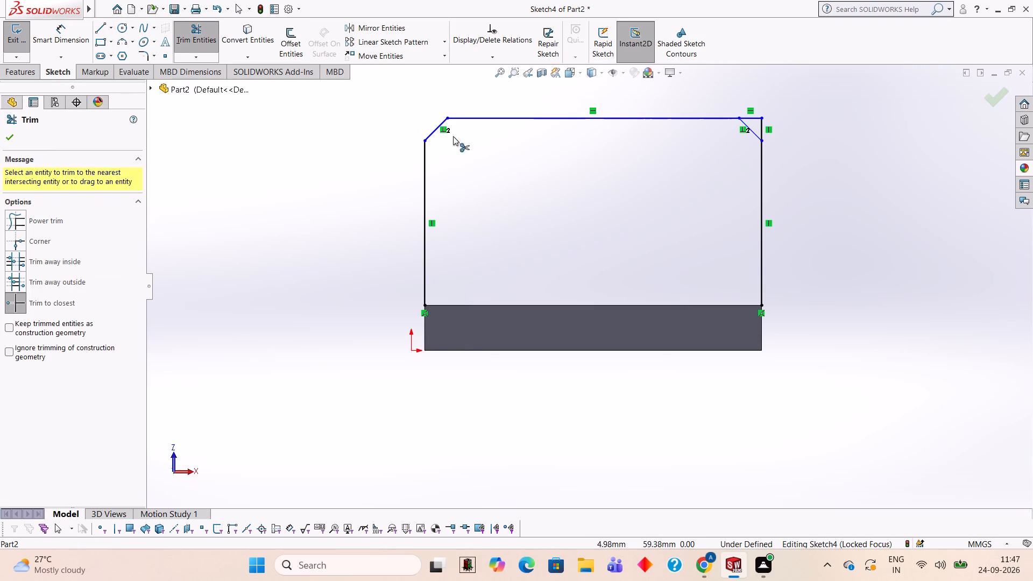
click(751, 119)
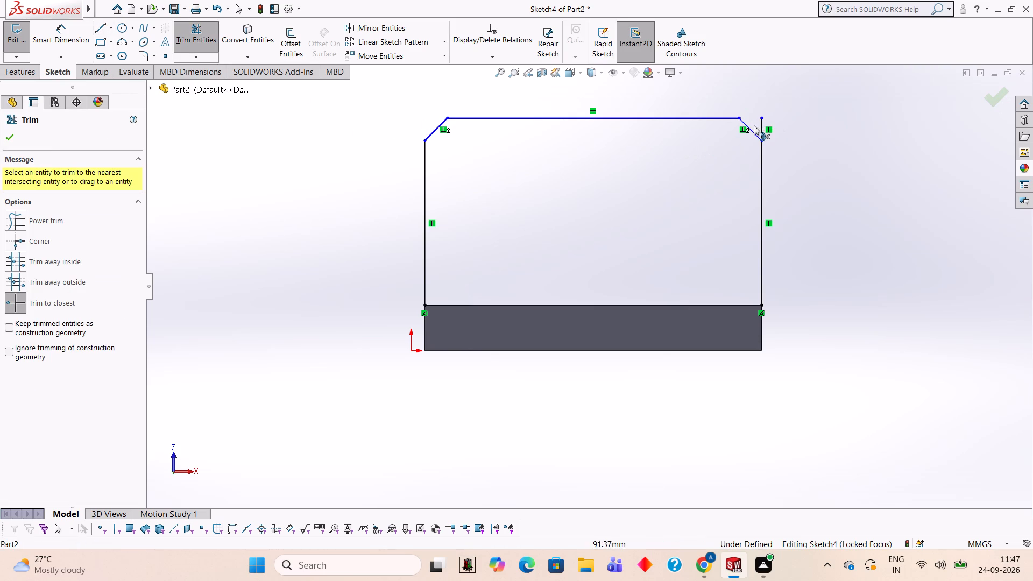
click(760, 125)
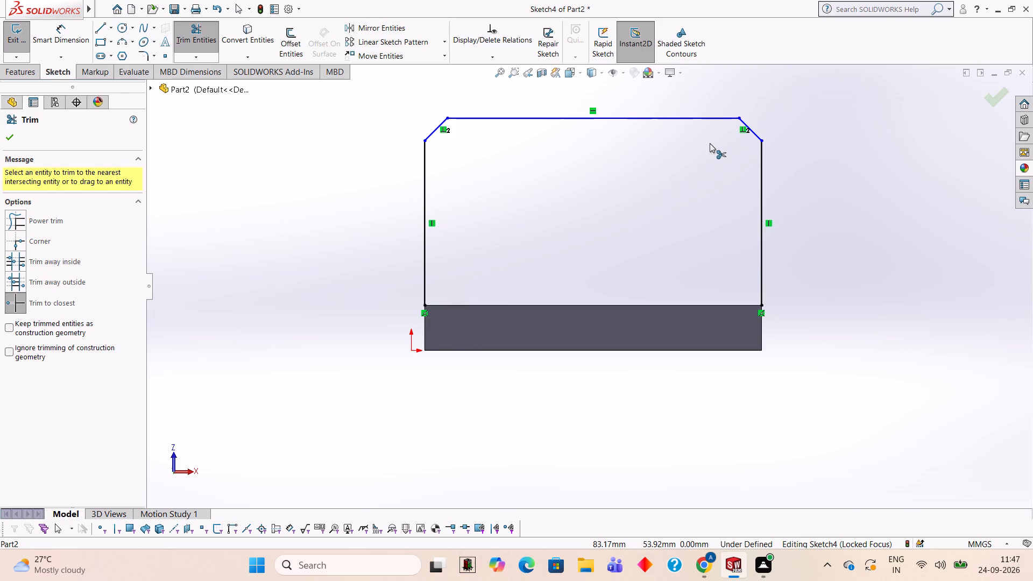
Close the profile with a 90 mm horizontal line along the plate face's upper edge.
click(97, 30)
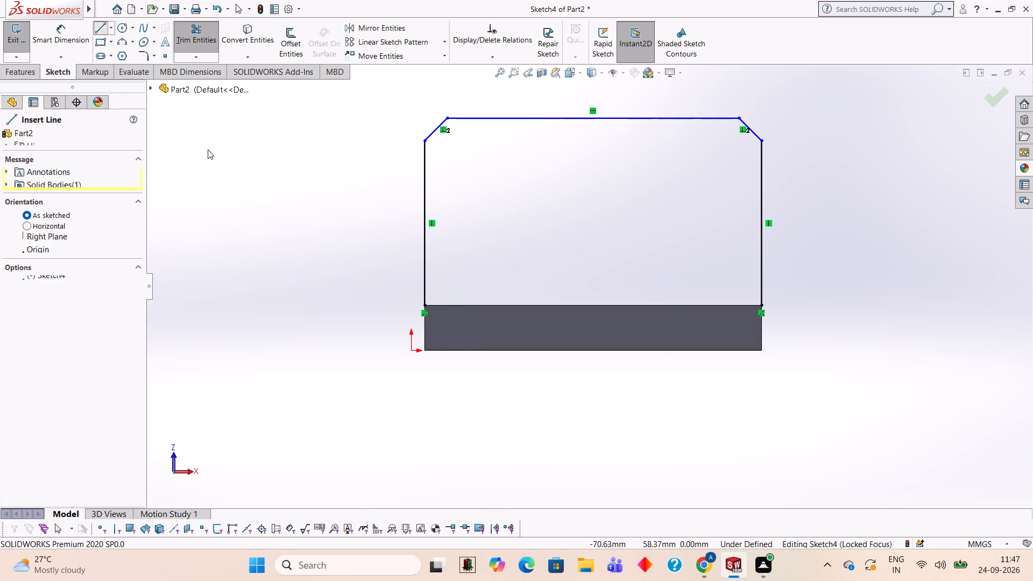
click(425, 306)
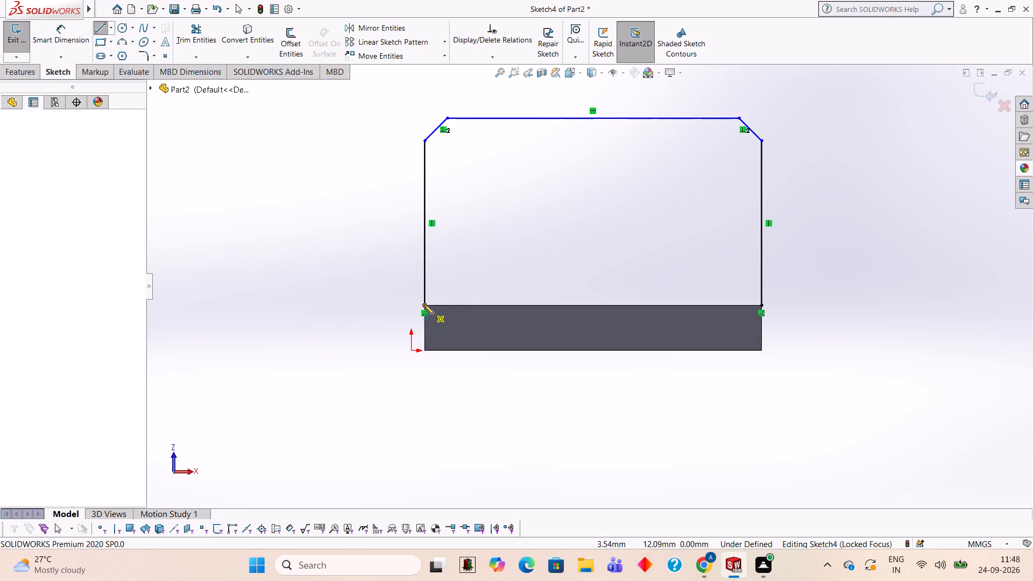
click(761, 303)
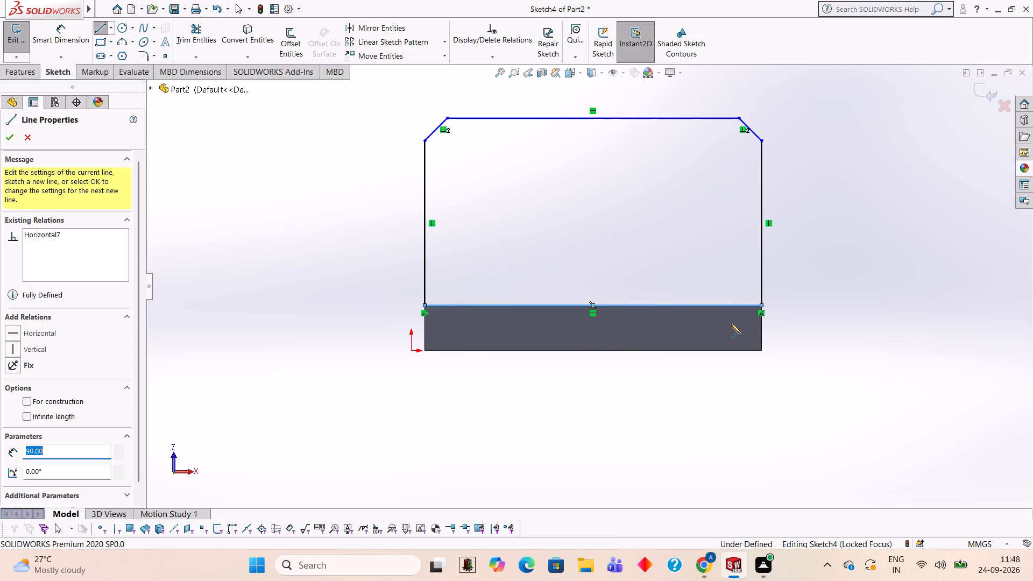
Dimension the profile's top line at 78 mm and the upper-right diagonal's horizontal width at 6 mm.
click(64, 38)
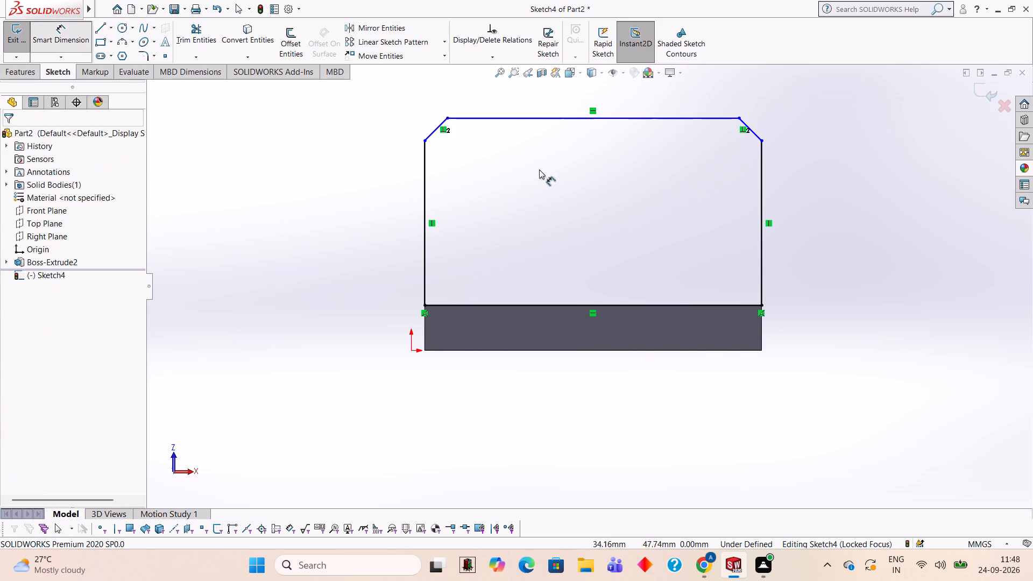
click(516, 119)
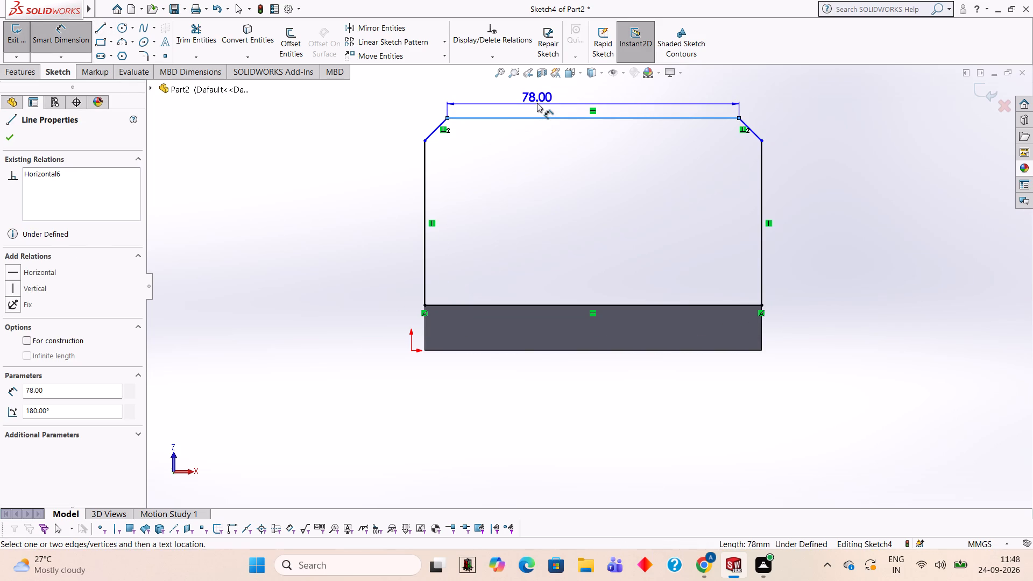
click(537, 103)
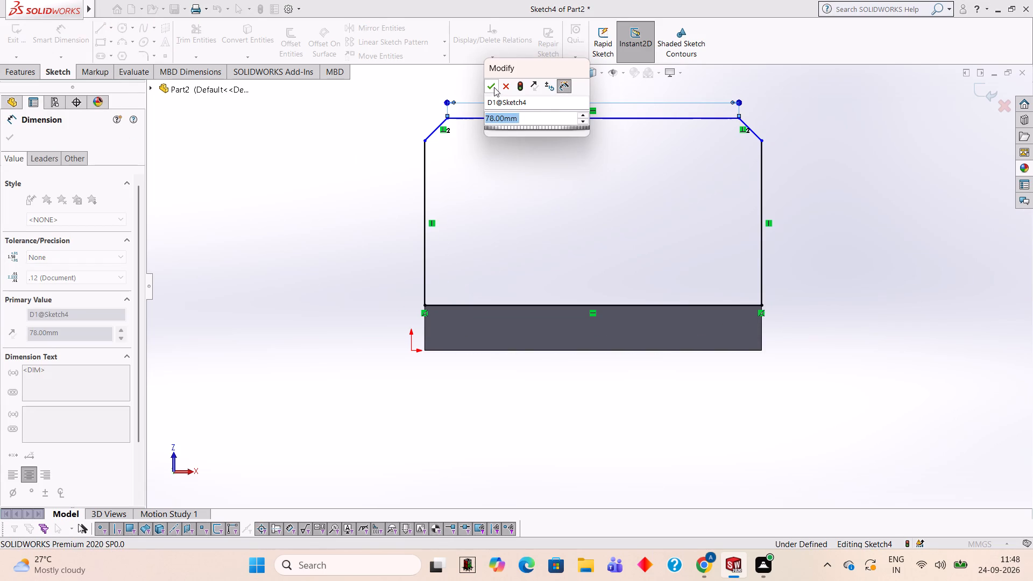
click(494, 87)
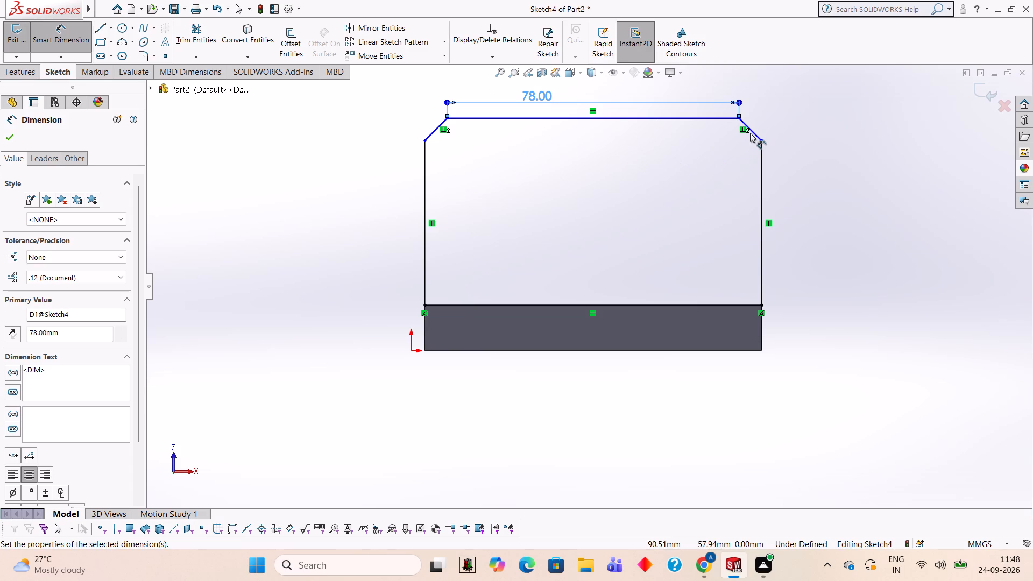
click(750, 132)
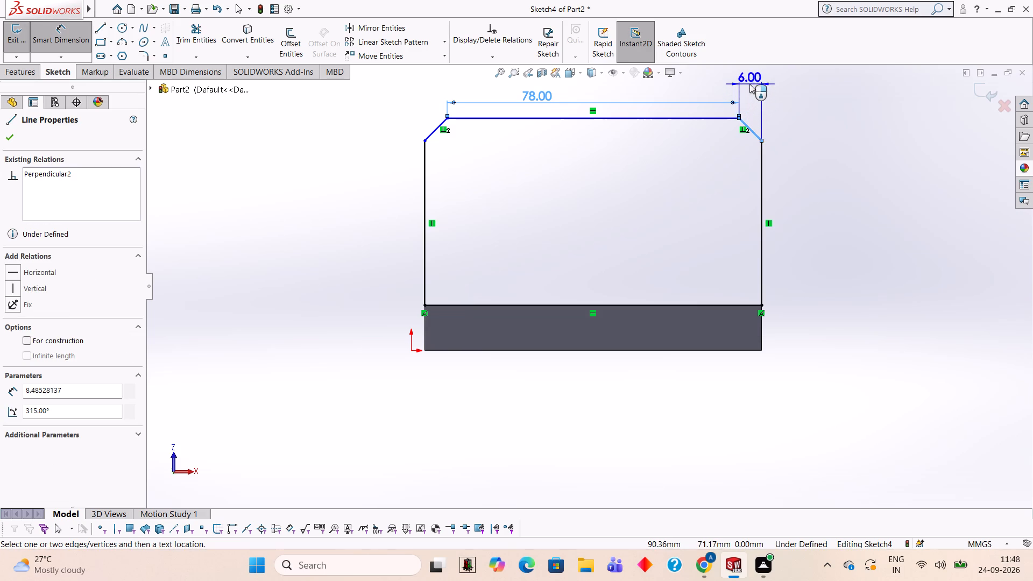
click(749, 84)
click(705, 71)
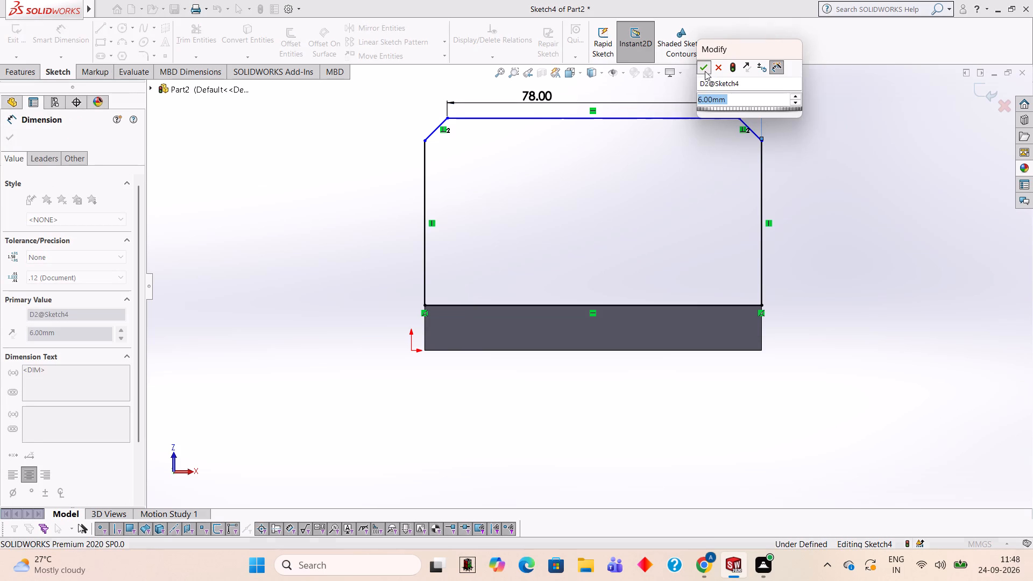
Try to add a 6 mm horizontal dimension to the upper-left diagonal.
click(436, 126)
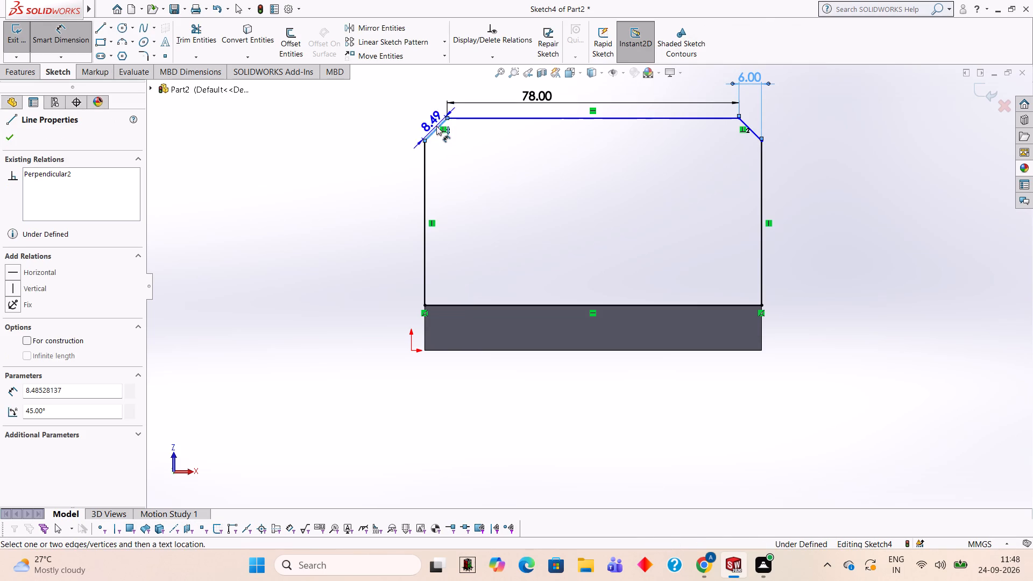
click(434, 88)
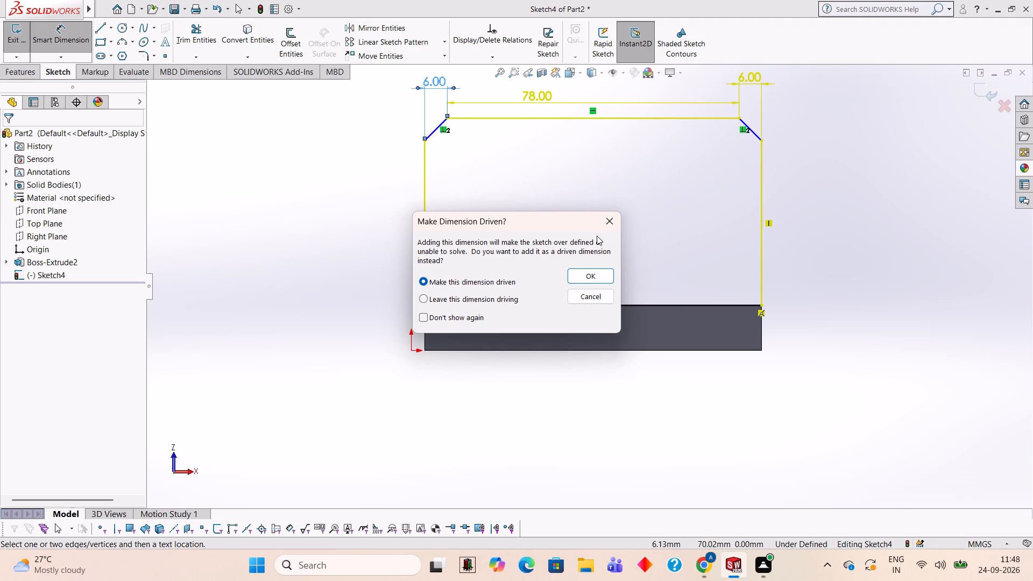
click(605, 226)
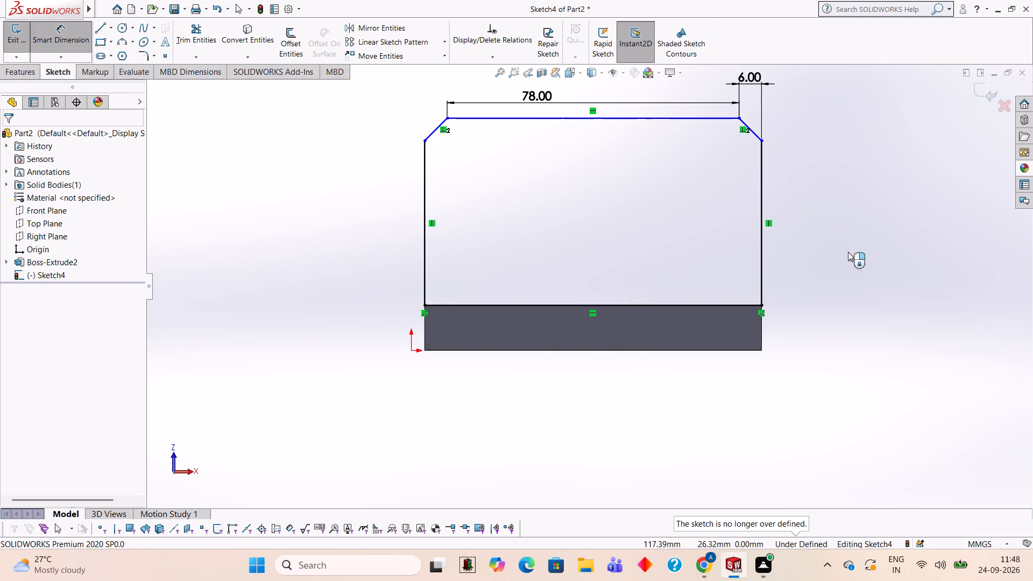
Dimension the length of the profile's right vertical line.
click(762, 201)
click(802, 191)
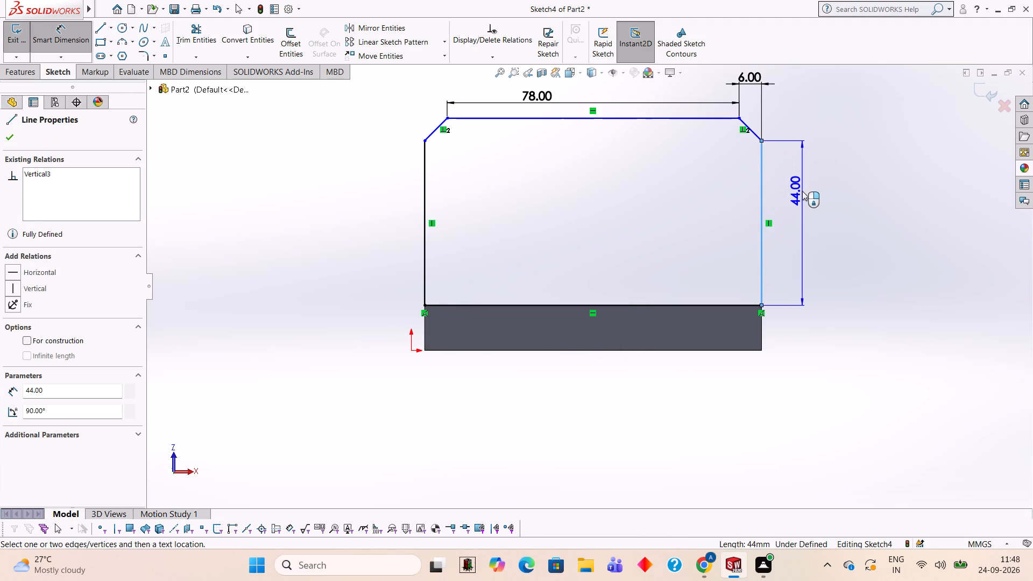
click(762, 178)
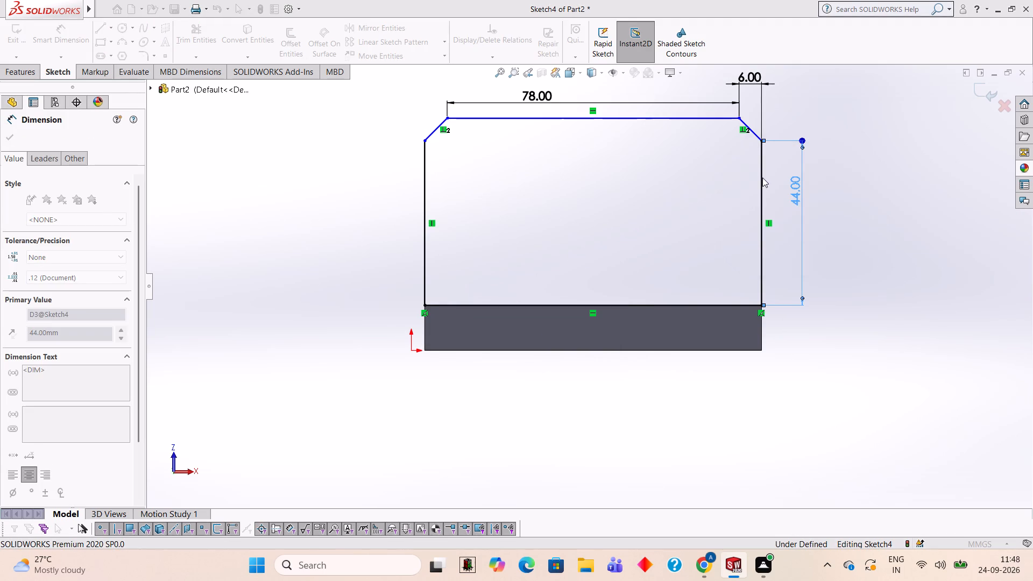
click(866, 173)
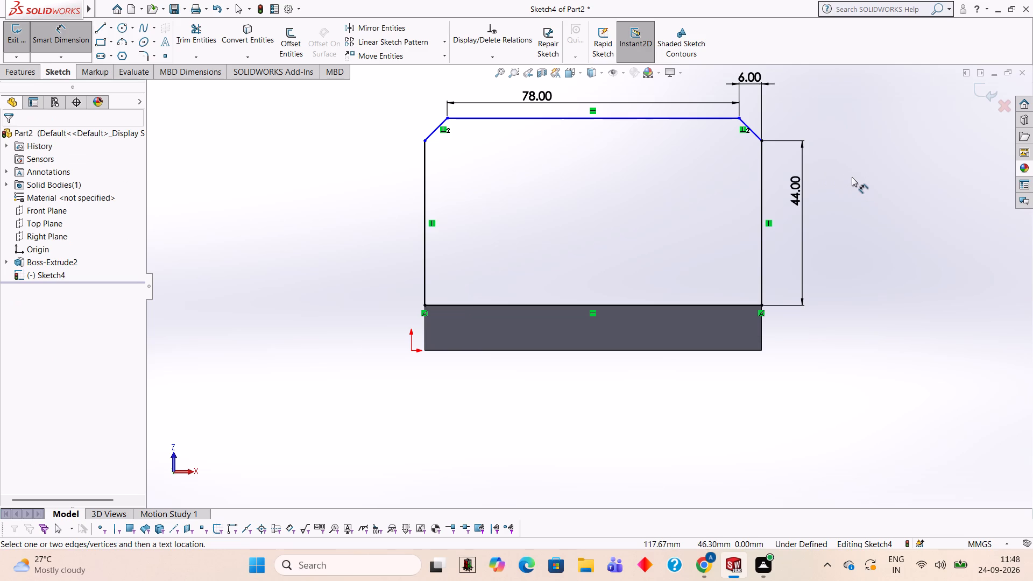
Extrude the cut-corner profile 10 mm upward with reversed direction, merged with the upright plate.
middle_drag(846, 165, 883, 266)
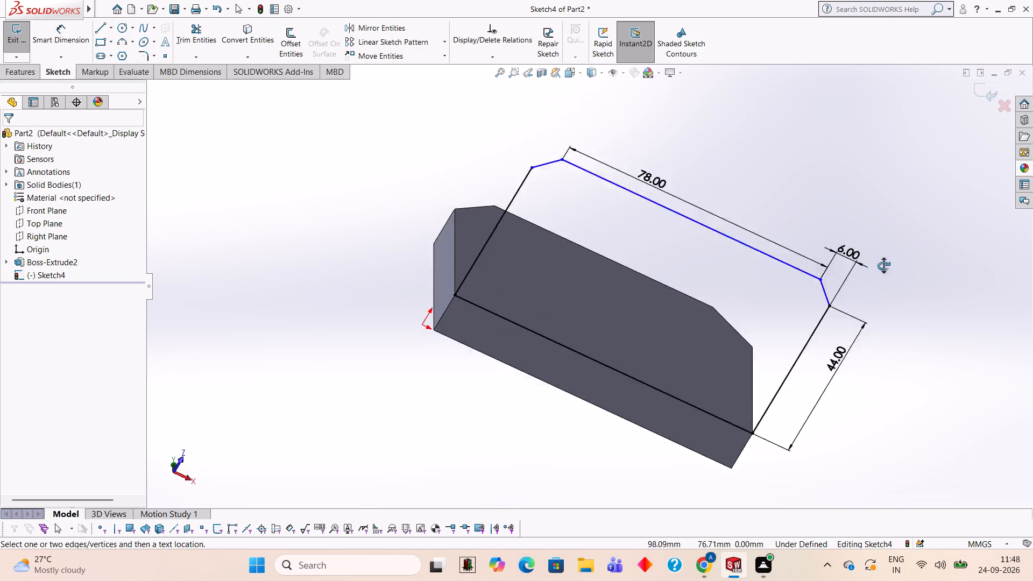
middle_drag(883, 266, 892, 317)
middle_drag(779, 197, 782, 346)
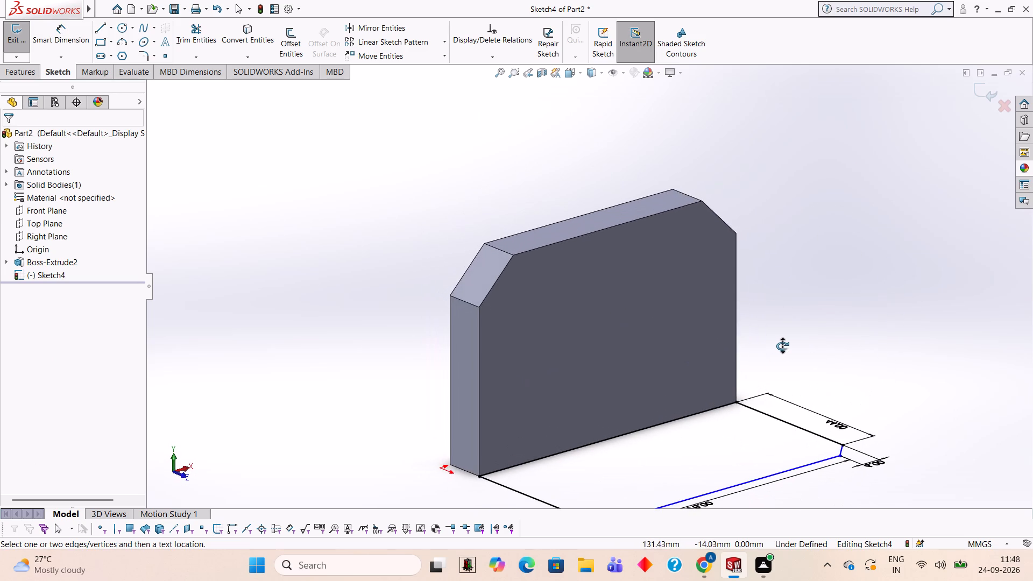
middle_drag(782, 346, 798, 345)
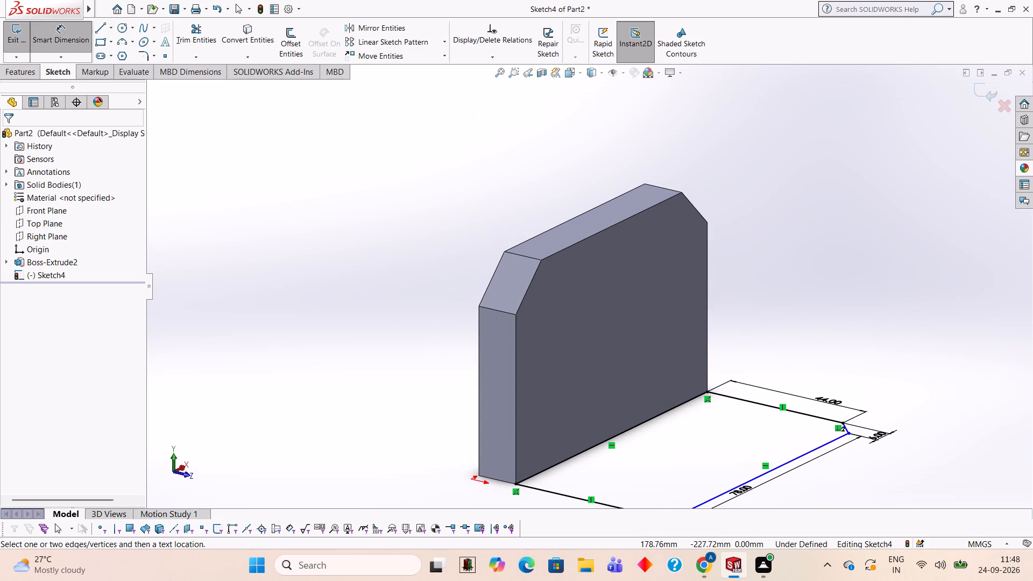
click(25, 73)
click(24, 42)
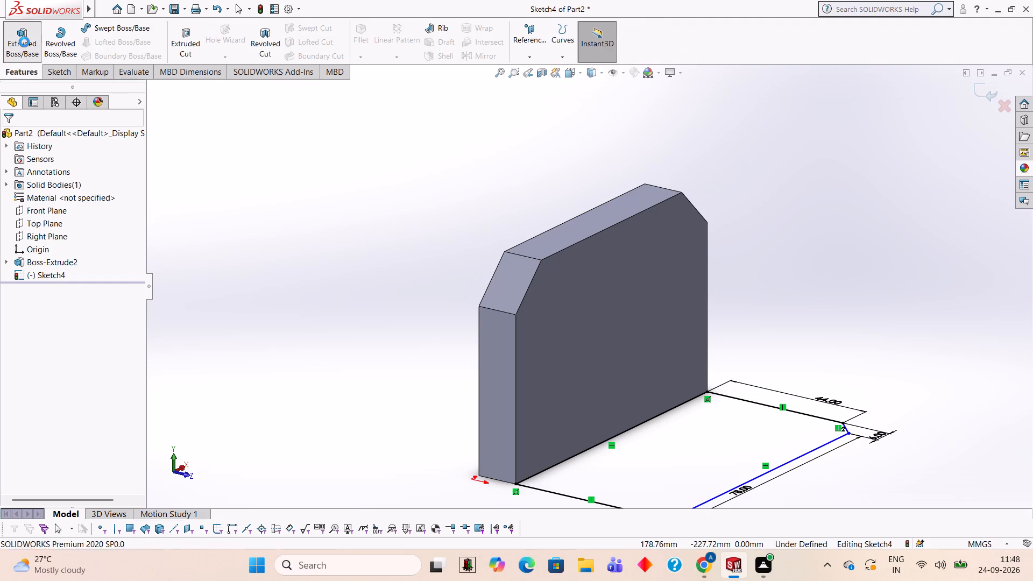
click(16, 216)
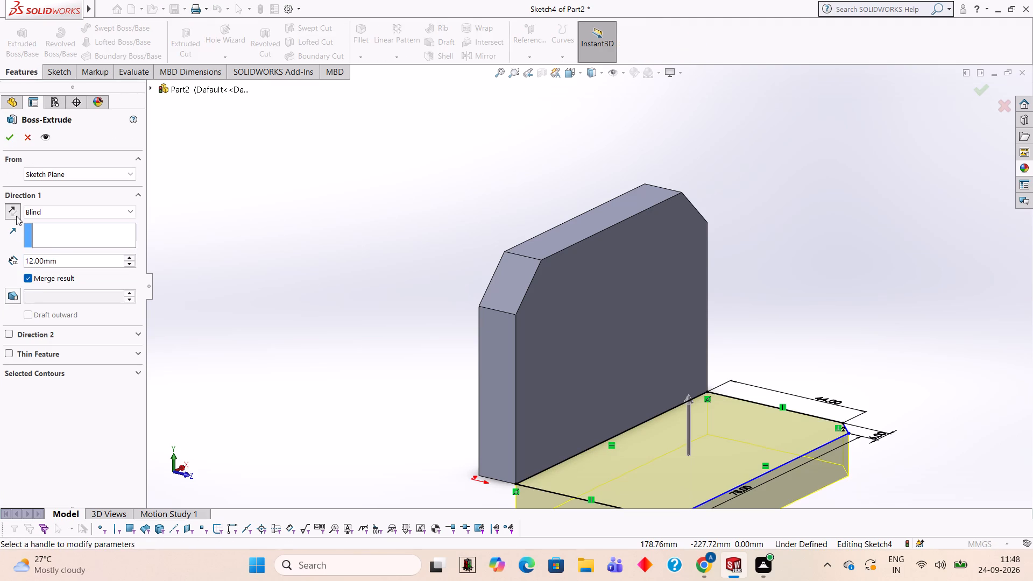
key(1)
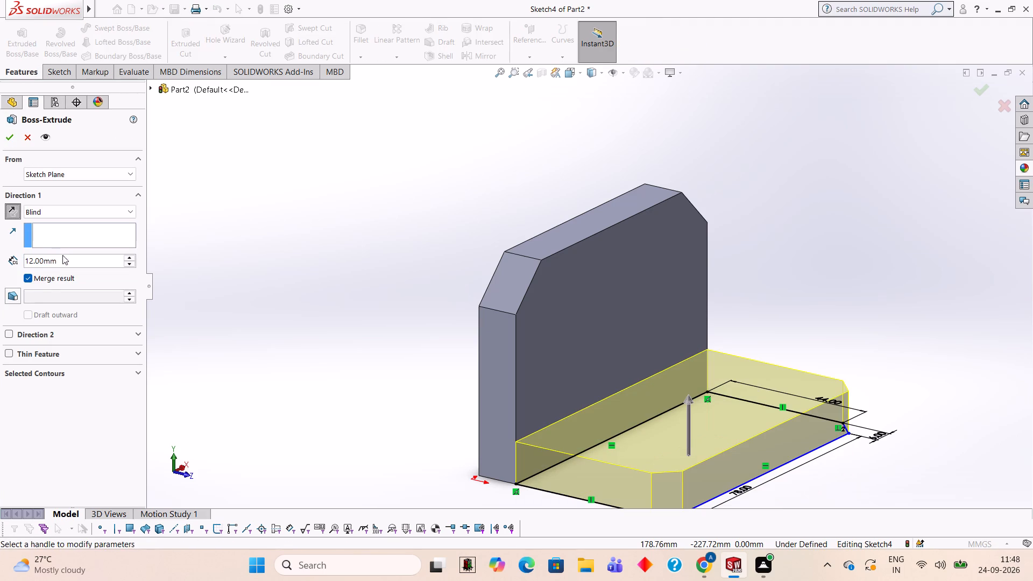
click(75, 264)
key(BackSpace)
key(BackSpace)
key(BackSpace)
key(BackSpace)
key(BackSpace)
key(BackSpace)
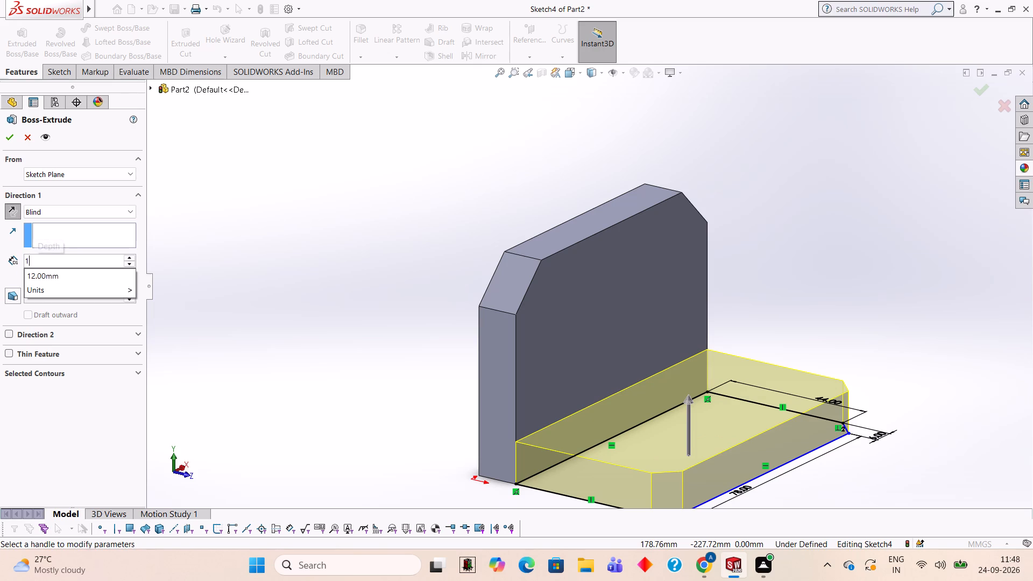
key(BackSpace)
text(10)
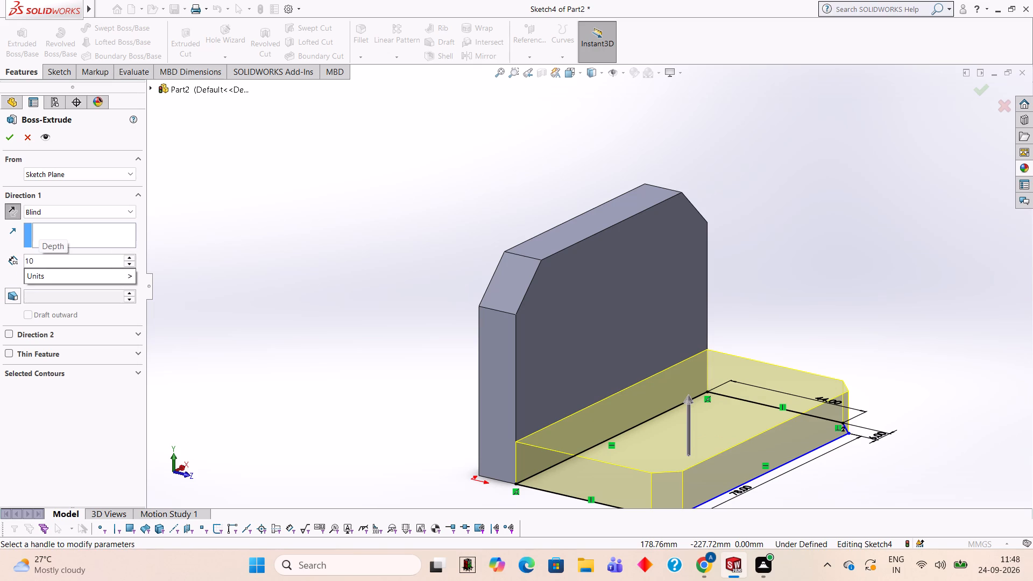
key(Return)
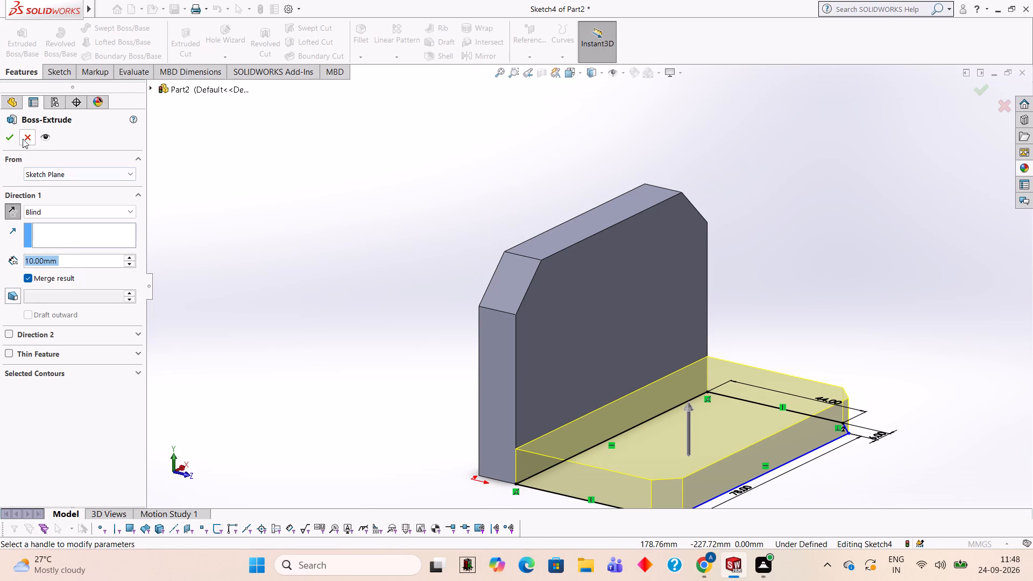
click(9, 146)
click(9, 144)
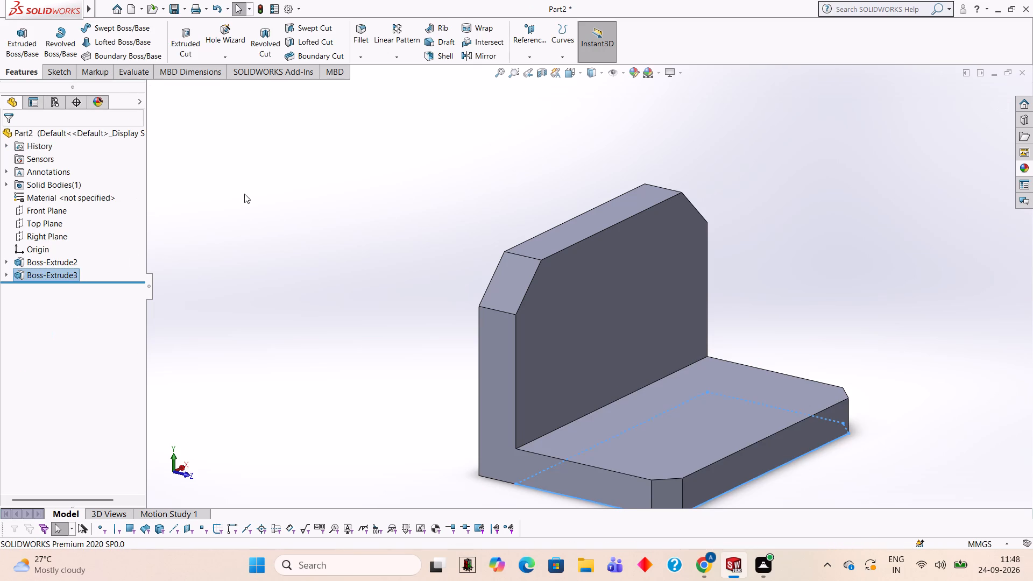
click(244, 194)
Sketch a corner rectangle about 27 by 50 mm on the base's top face, spanning from the upright plate to the base's front edge.
scroll(328, 240, up, 2)
scroll(871, 335, down, 2)
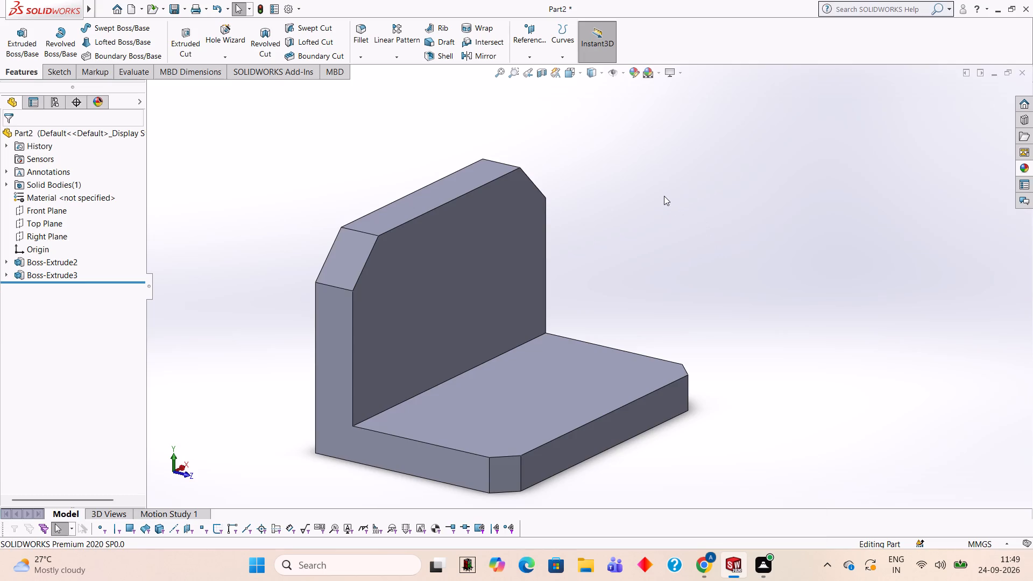
middle_drag(664, 196, 712, 325)
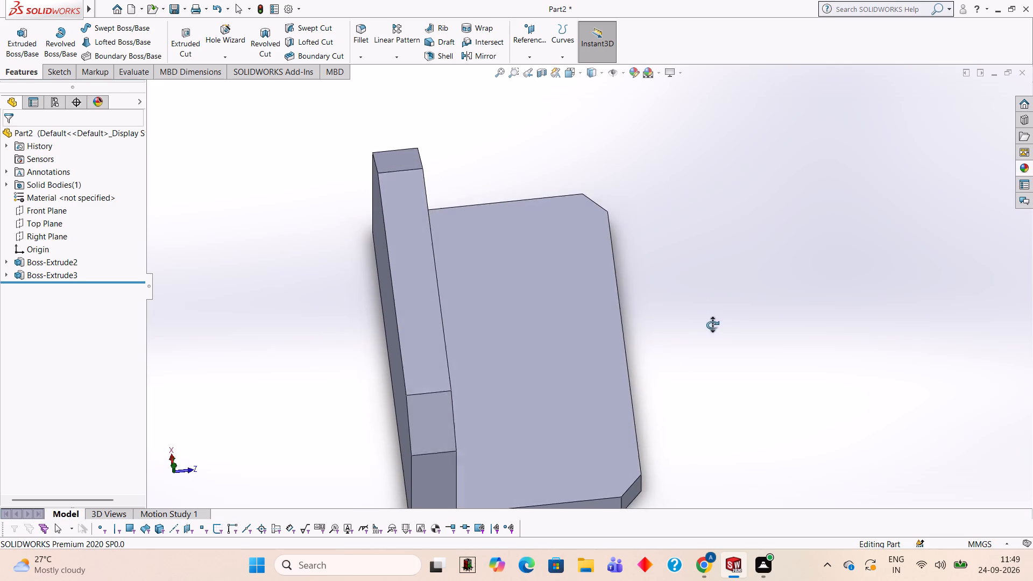
middle_drag(712, 325, 717, 355)
click(524, 328)
click(574, 292)
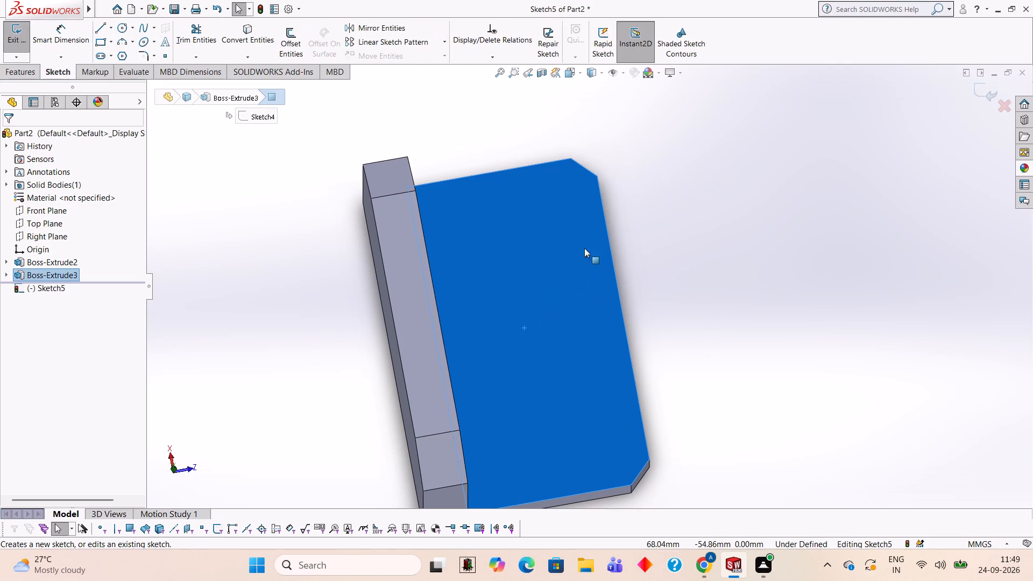
key(ctrl+8)
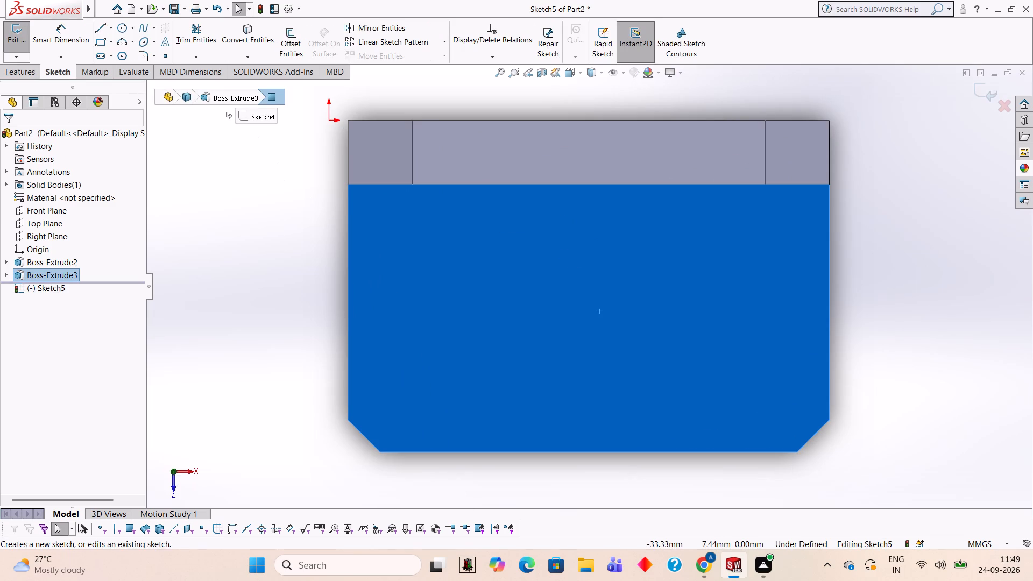
click(101, 45)
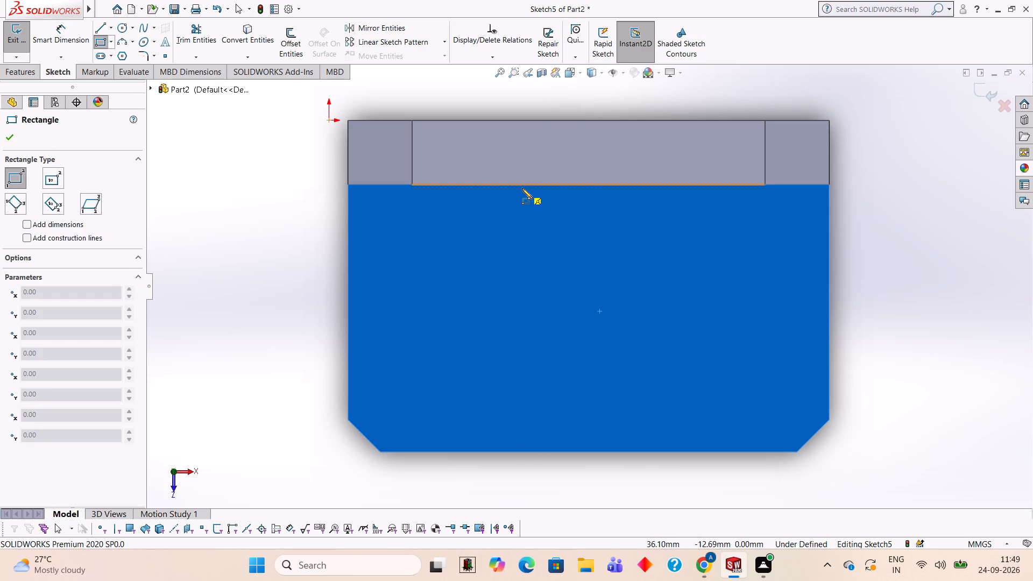
click(522, 185)
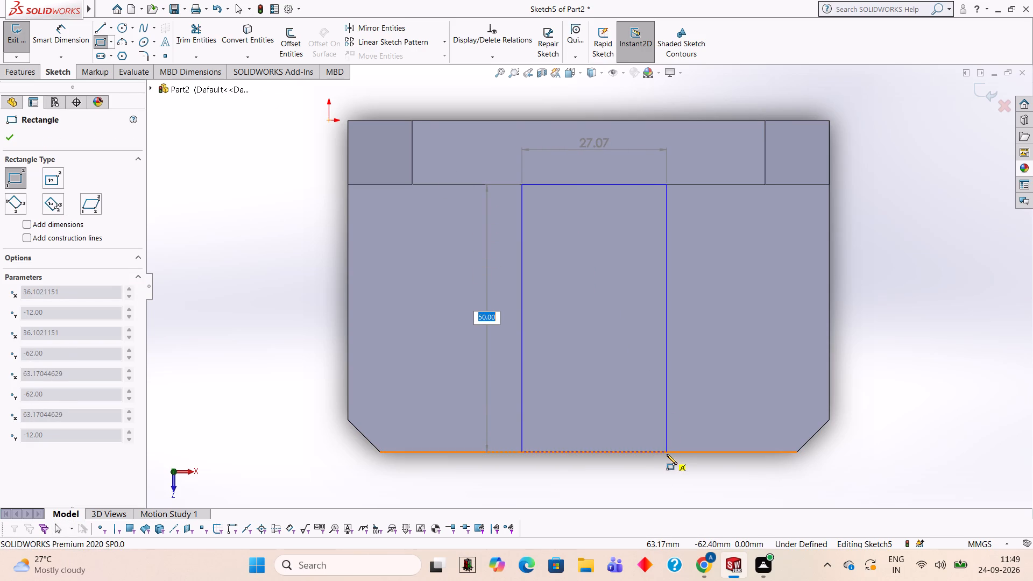
click(667, 454)
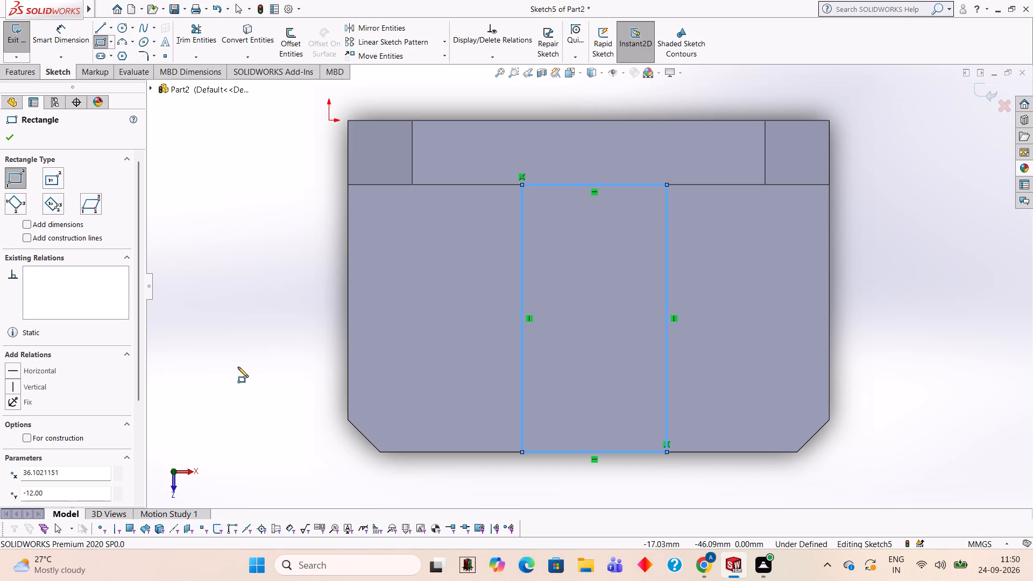
Dimension the rectangle's width along the base's front edge at 30 mm.
click(75, 34)
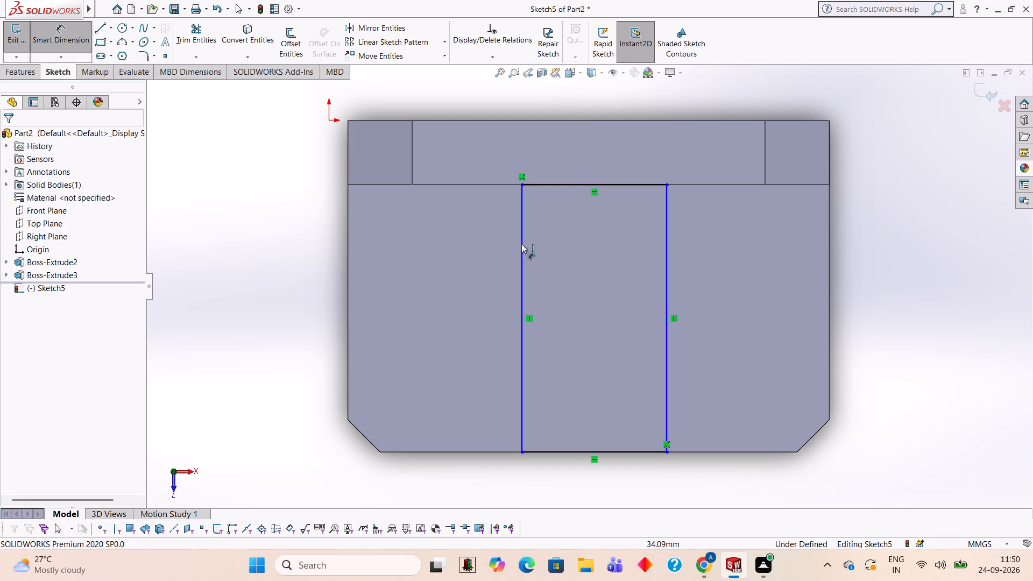
click(618, 451)
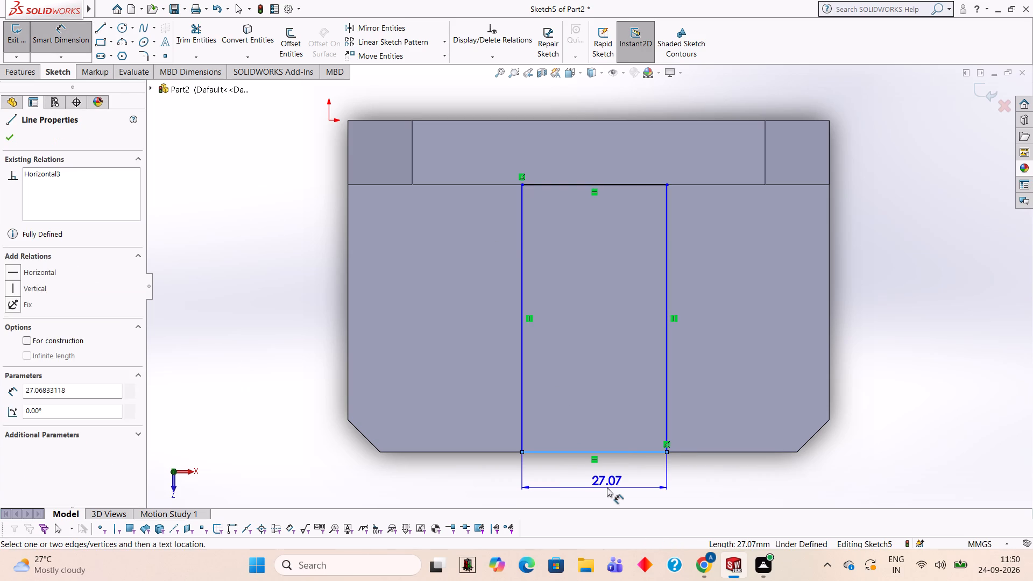
click(607, 486)
text(30)
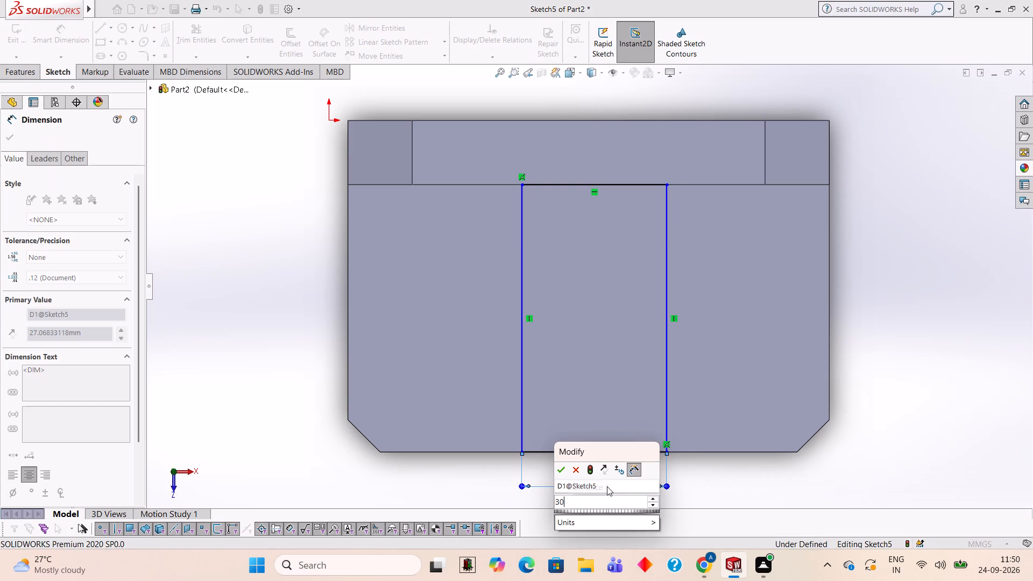
key(Return)
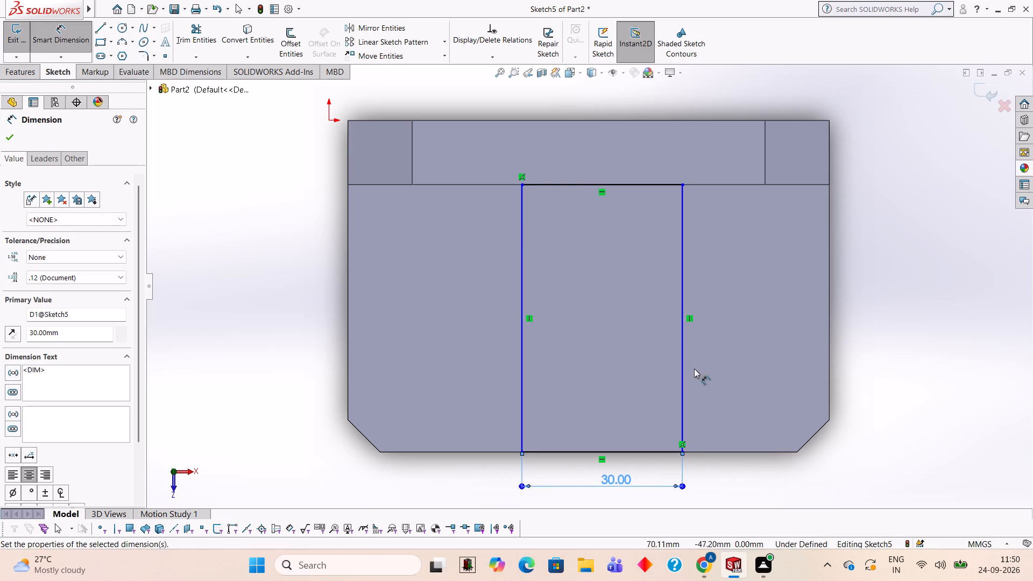
Dimension the distance from the rectangle's right side to the base's right edge at 30 mm.
click(681, 362)
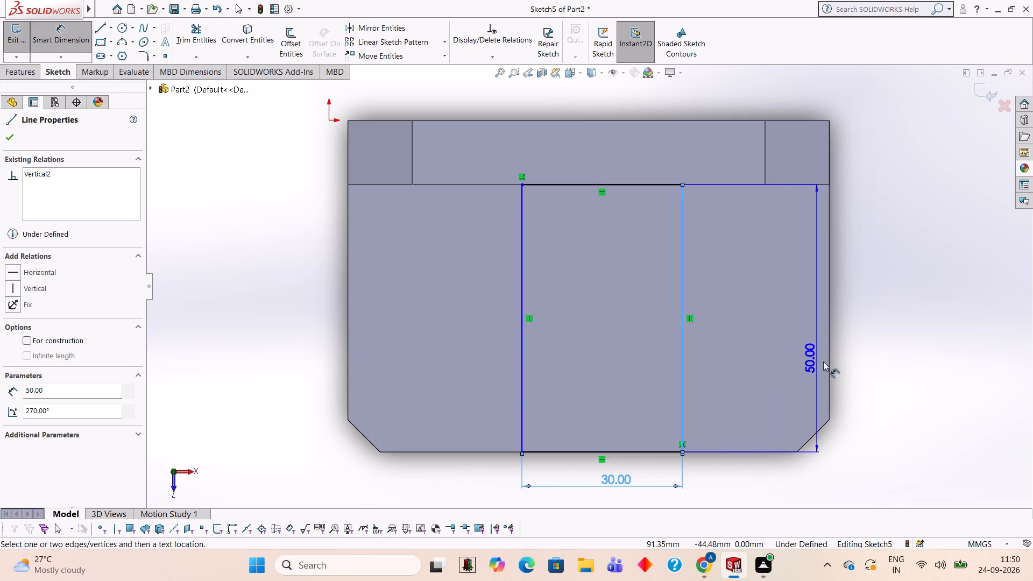
click(831, 365)
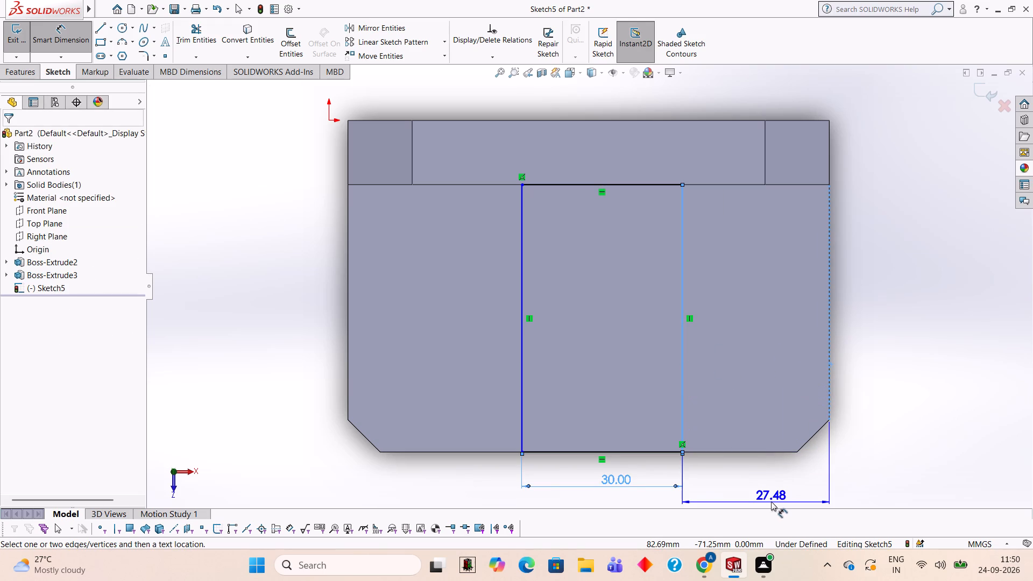
click(770, 486)
text(30)
key(Return)
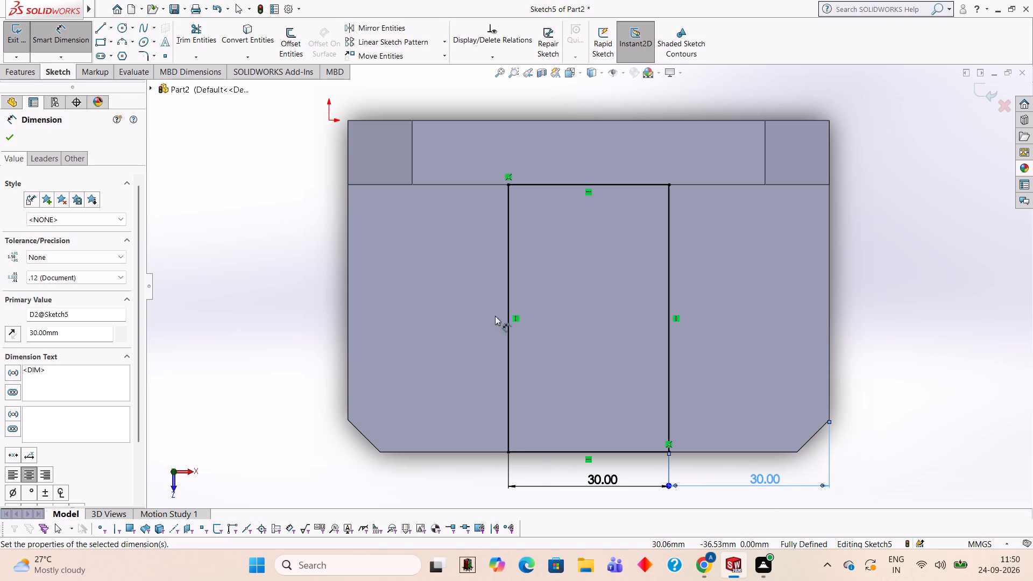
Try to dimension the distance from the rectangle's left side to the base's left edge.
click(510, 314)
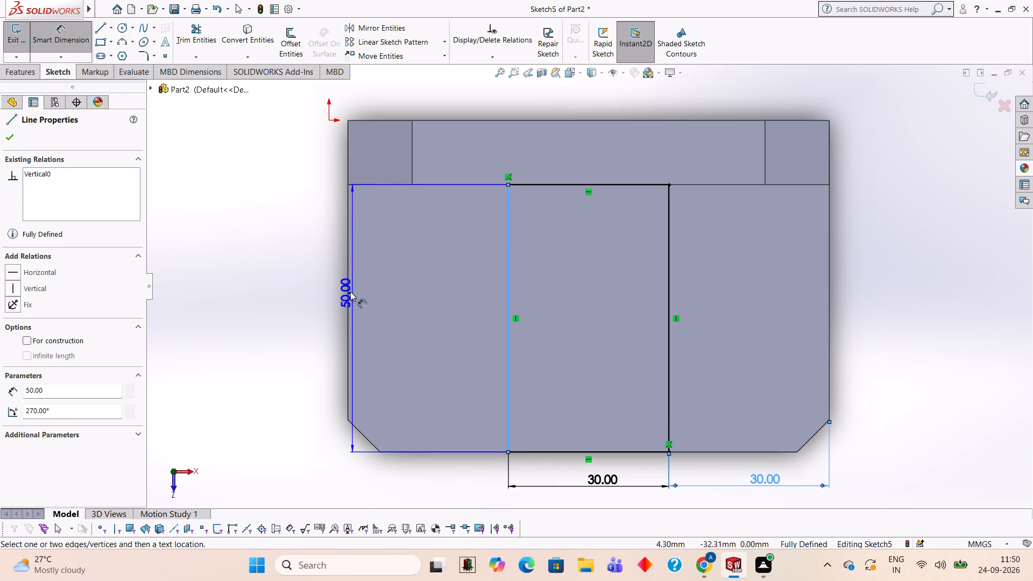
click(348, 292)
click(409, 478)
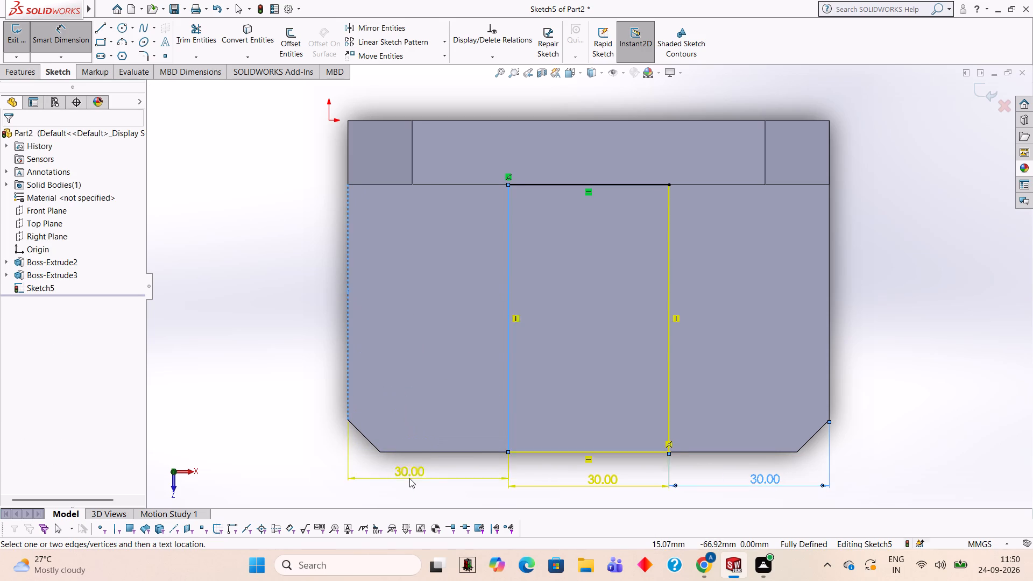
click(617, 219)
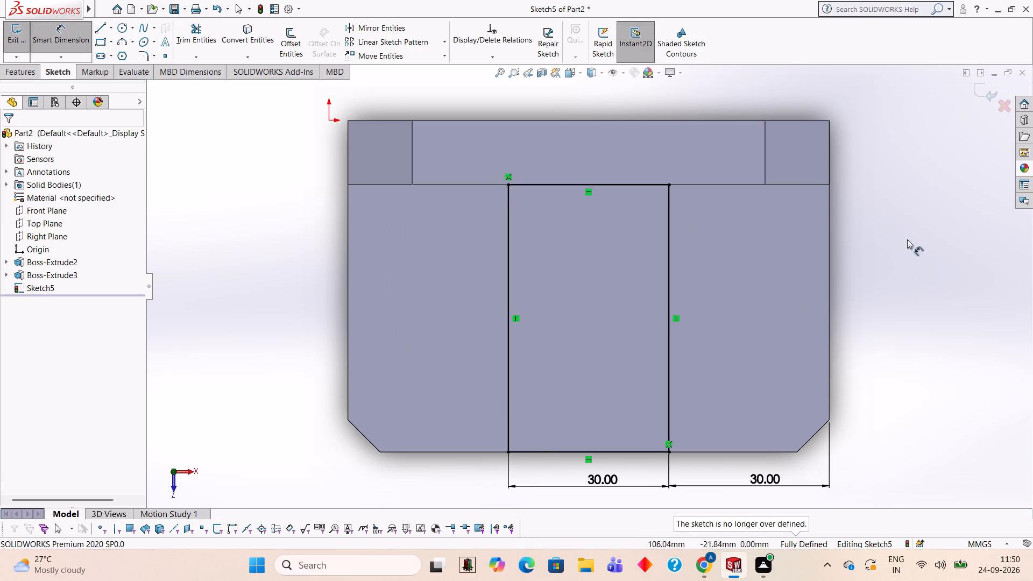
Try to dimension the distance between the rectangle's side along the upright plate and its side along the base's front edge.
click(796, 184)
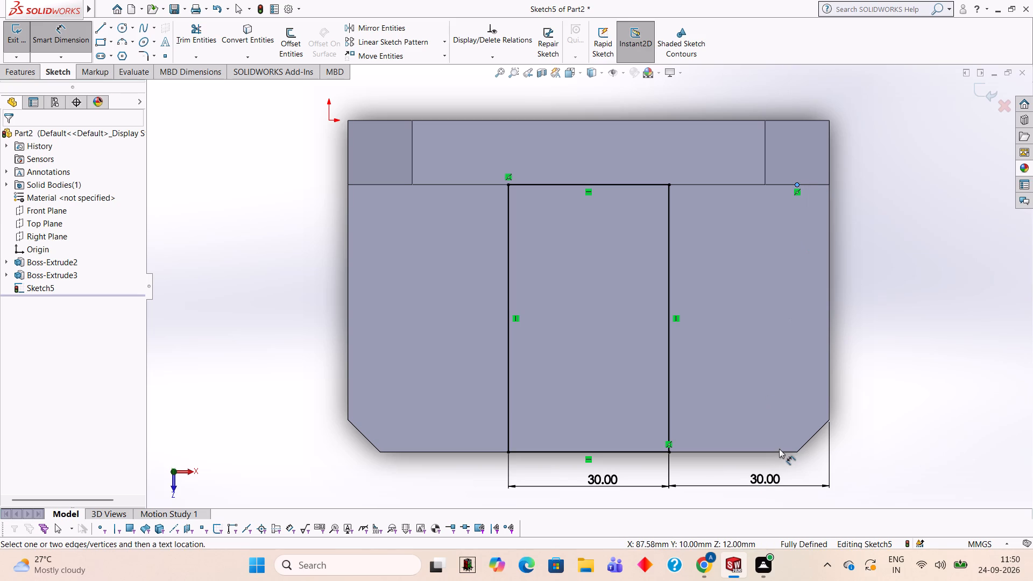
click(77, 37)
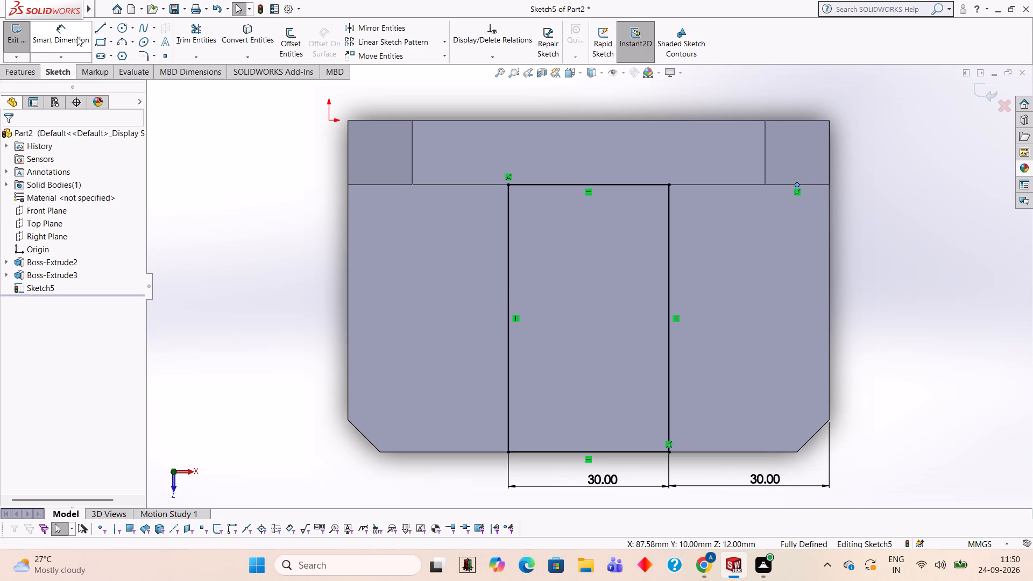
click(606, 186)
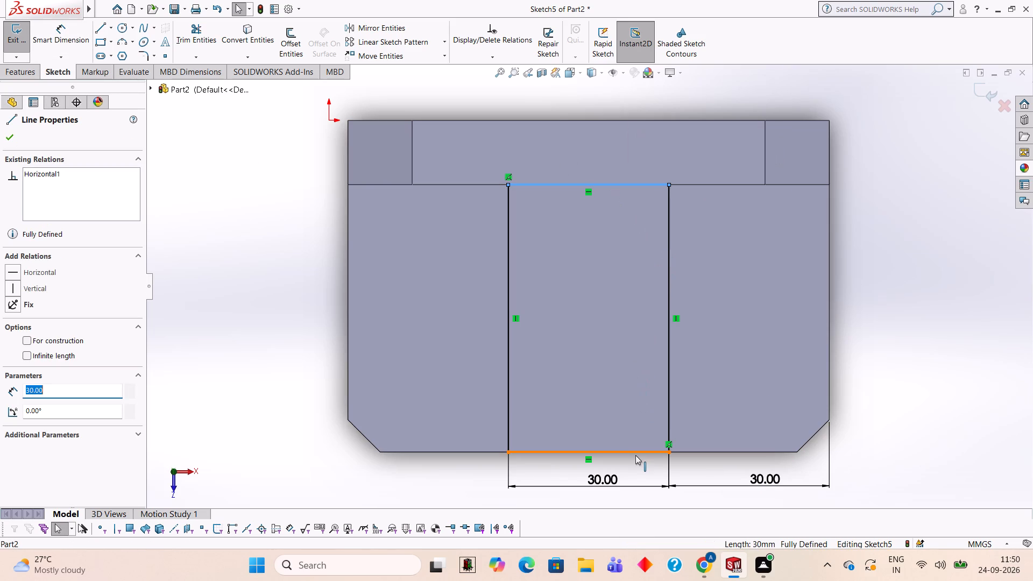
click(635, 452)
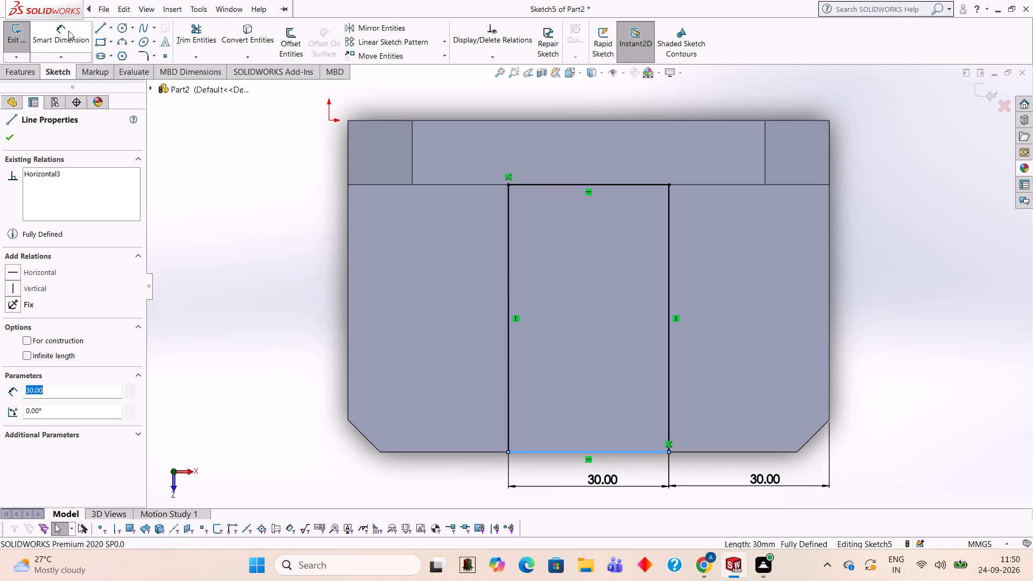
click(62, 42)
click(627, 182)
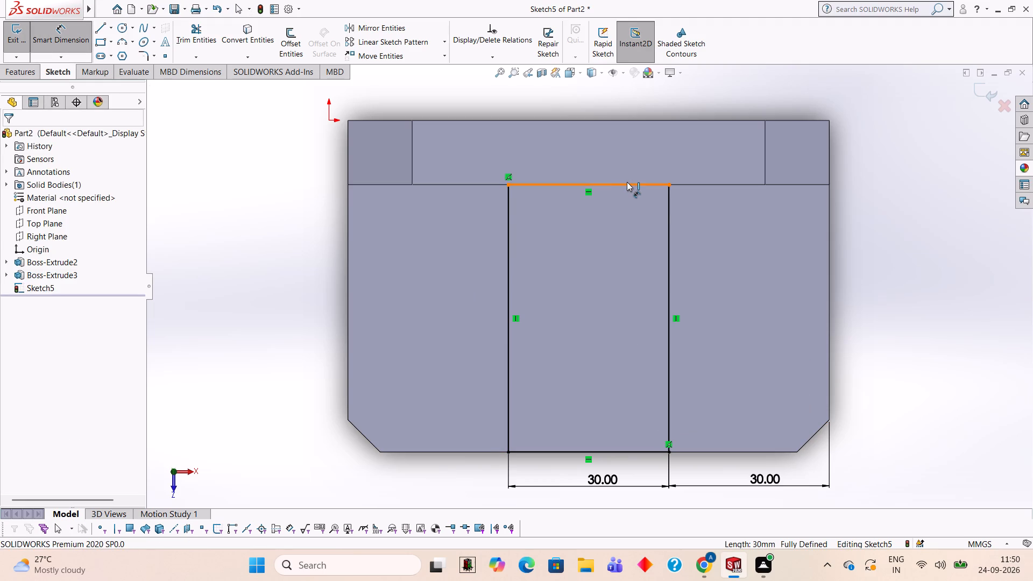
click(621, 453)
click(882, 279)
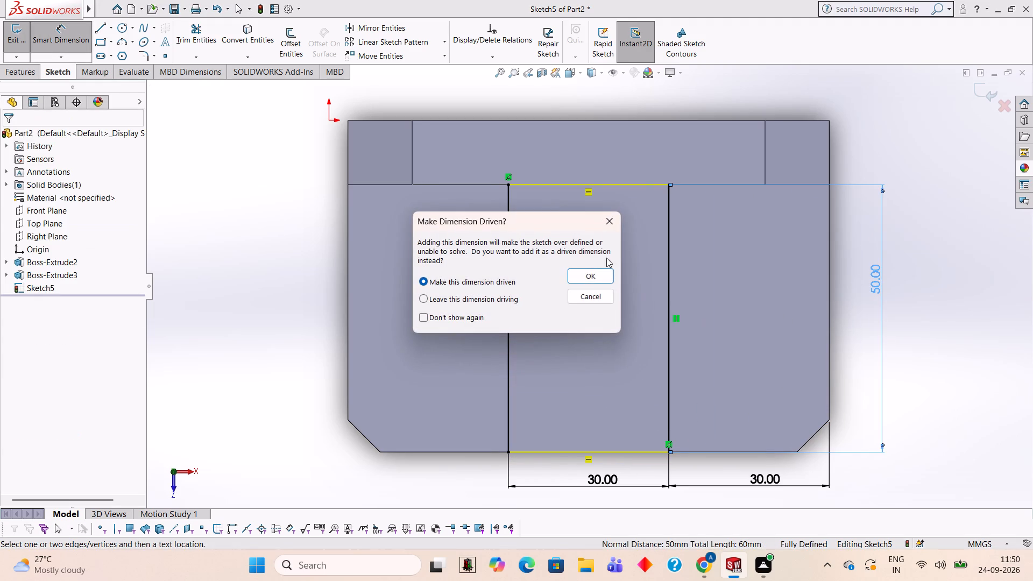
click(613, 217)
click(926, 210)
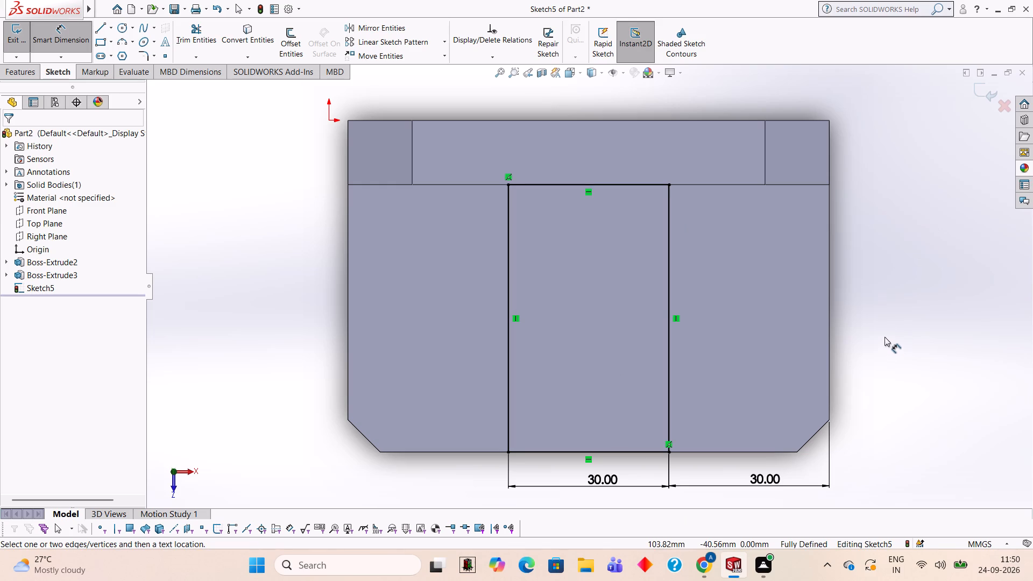
Extrude the 30 mm wide rectangle 6 mm upward from the base's top face, merged with the body.
middle_drag(880, 349, 924, 164)
scroll(894, 211, up, 1)
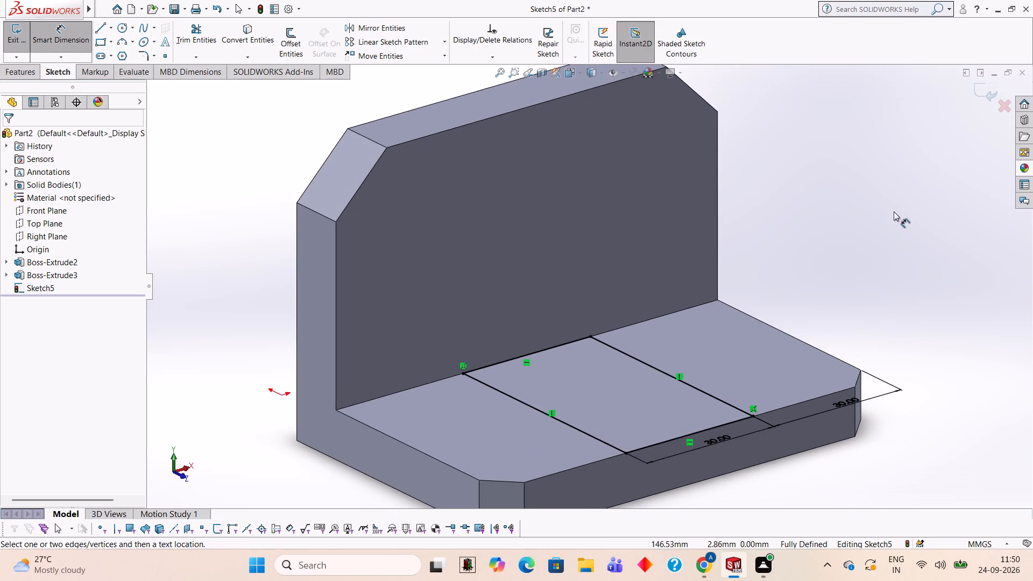
middle_drag(894, 211, 902, 192)
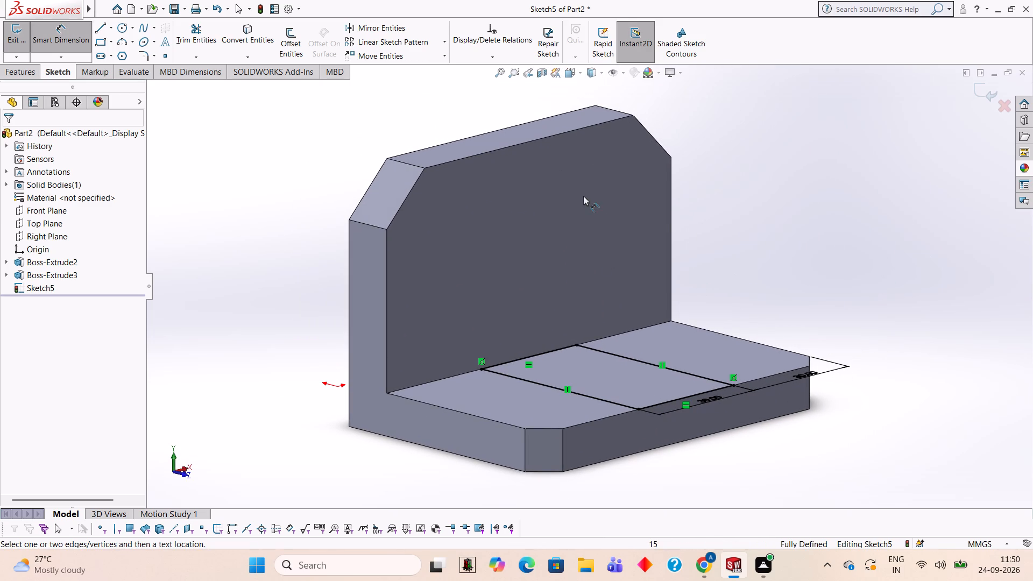
click(23, 70)
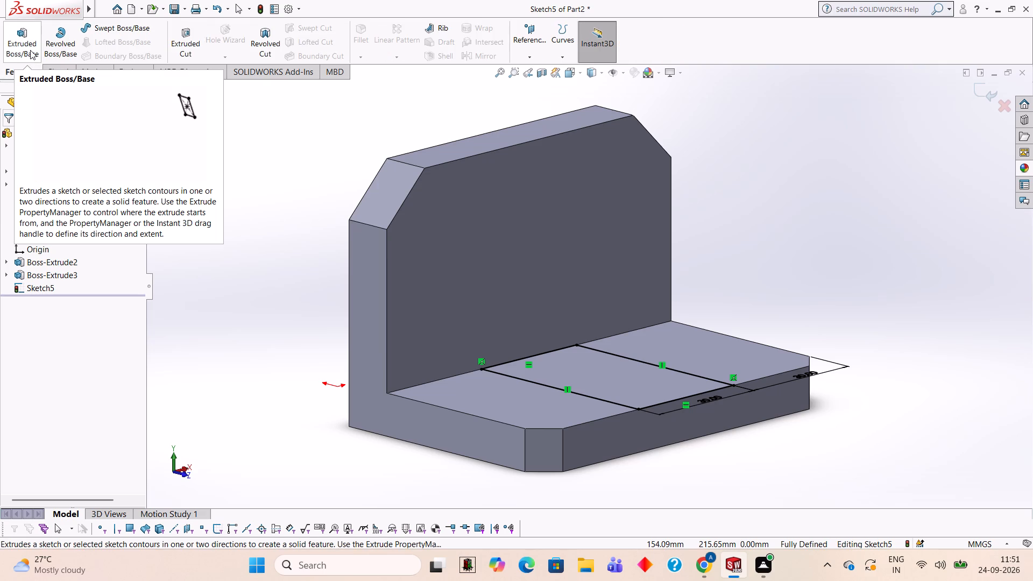
click(30, 50)
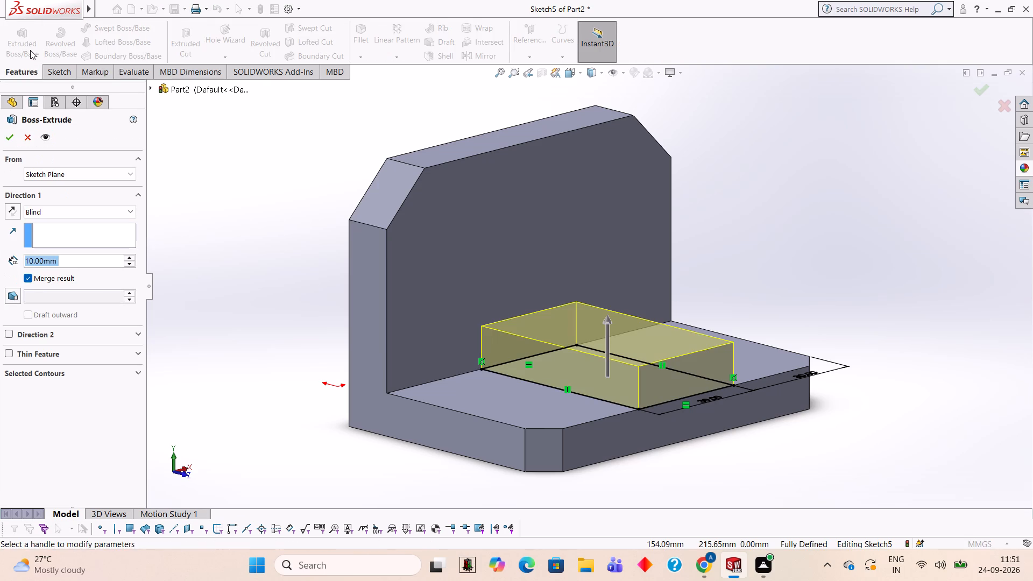
key(6)
key(Return)
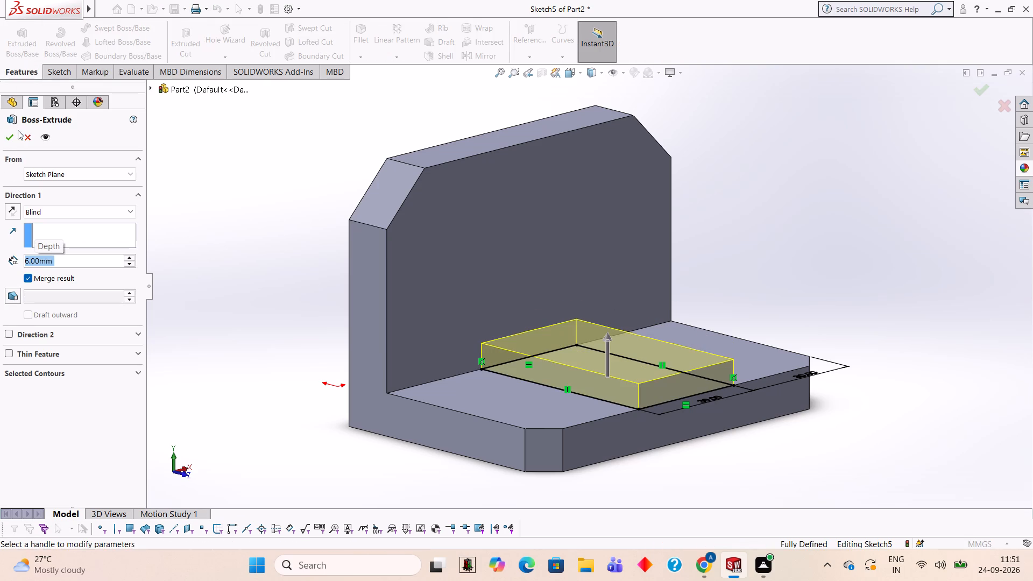
click(13, 132)
click(312, 164)
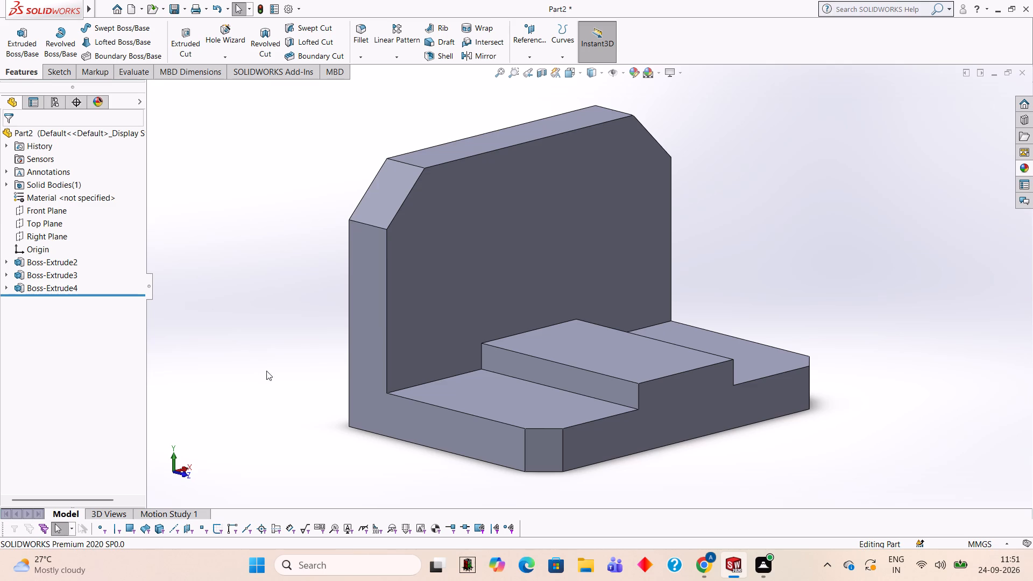
Sketch a 16 by 16 mm corner rectangle on the top face of the raised central block.
middle_drag(790, 195, 791, 293)
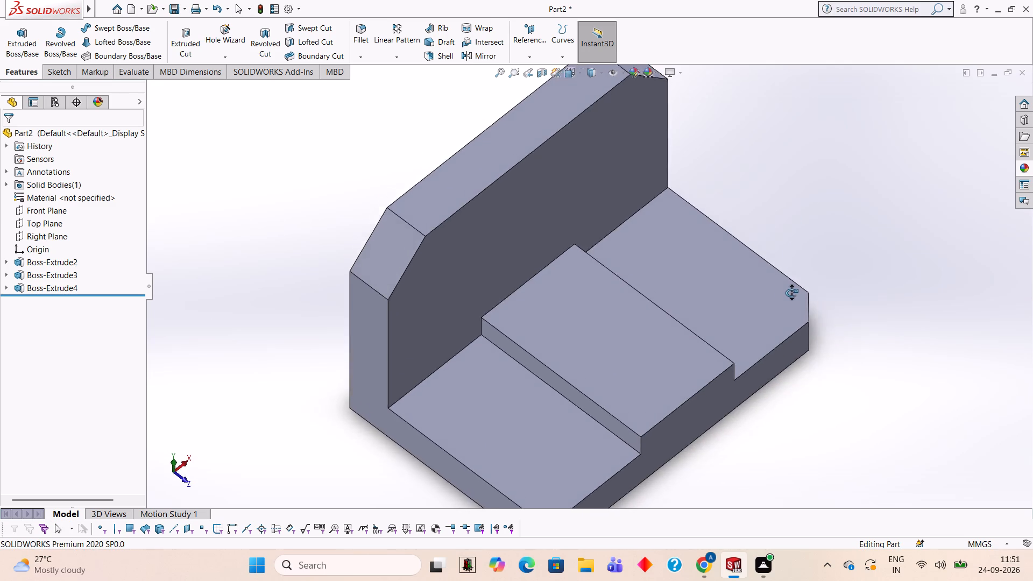
middle_drag(791, 293, 744, 360)
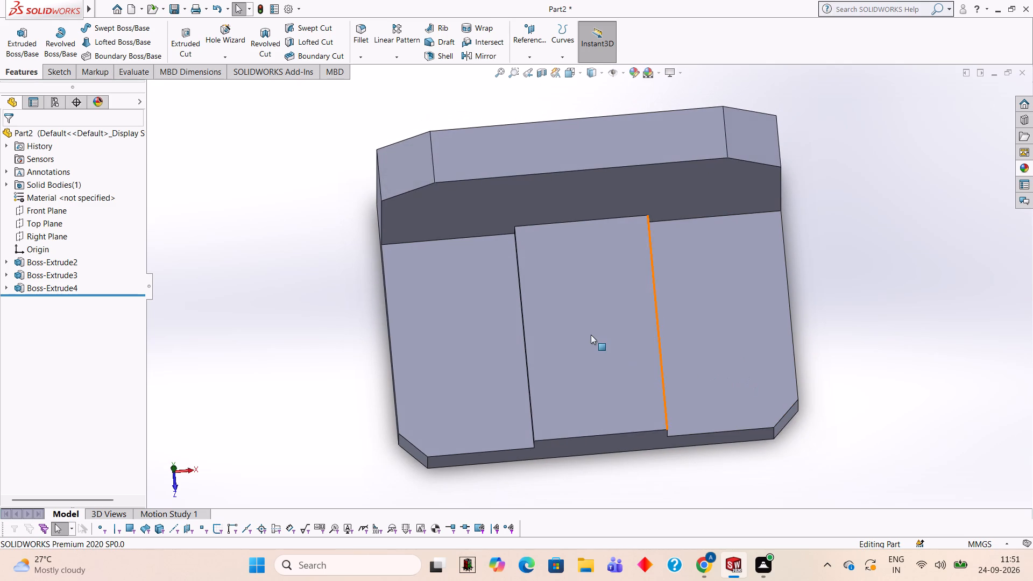
click(591, 335)
click(637, 309)
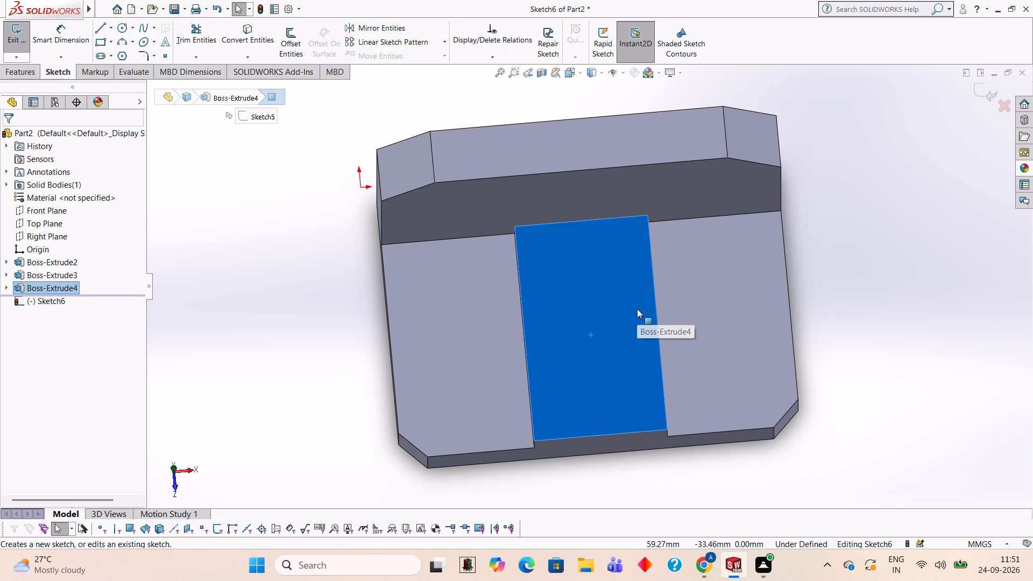
key(ctrl+8)
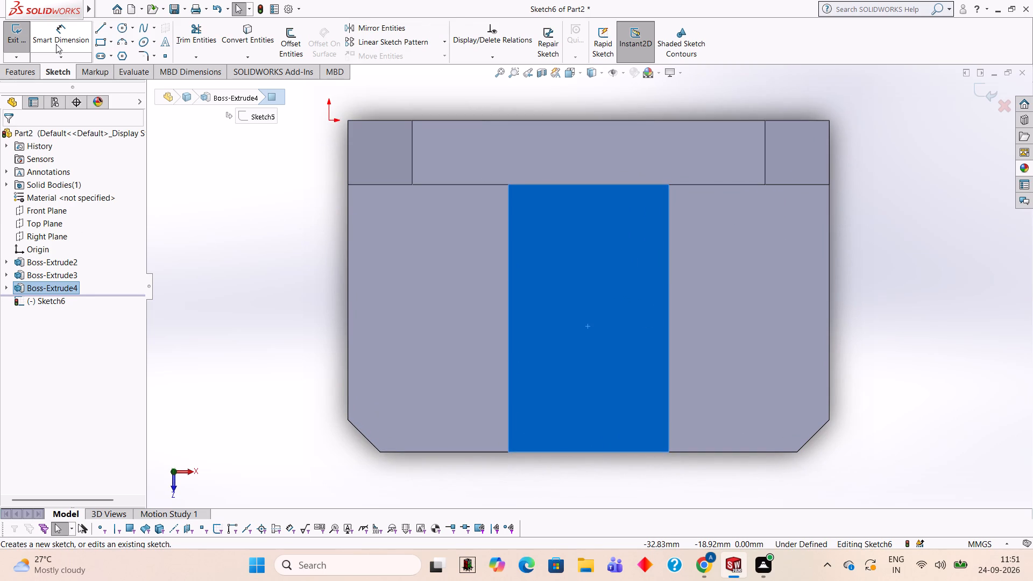
click(98, 42)
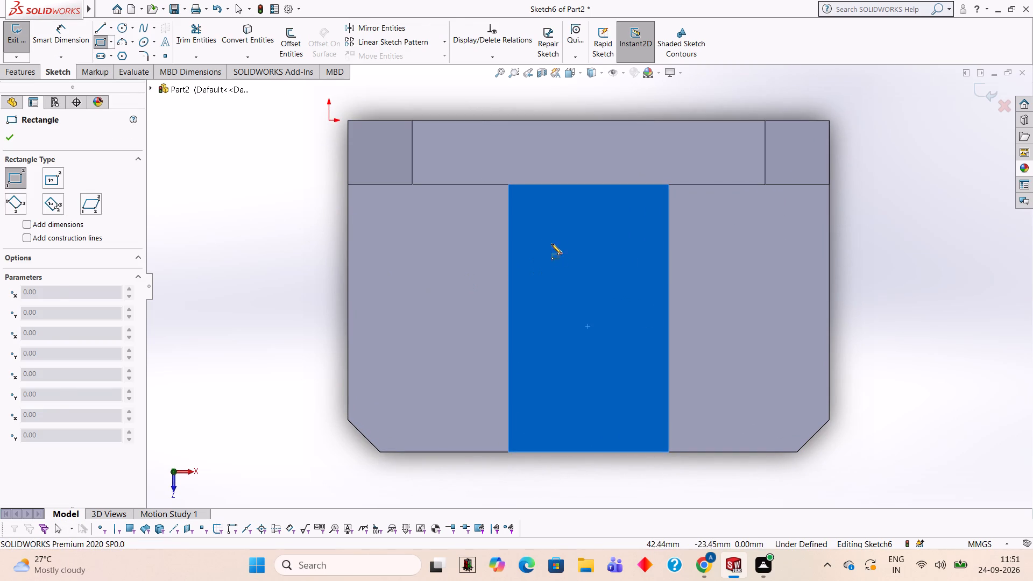
click(544, 241)
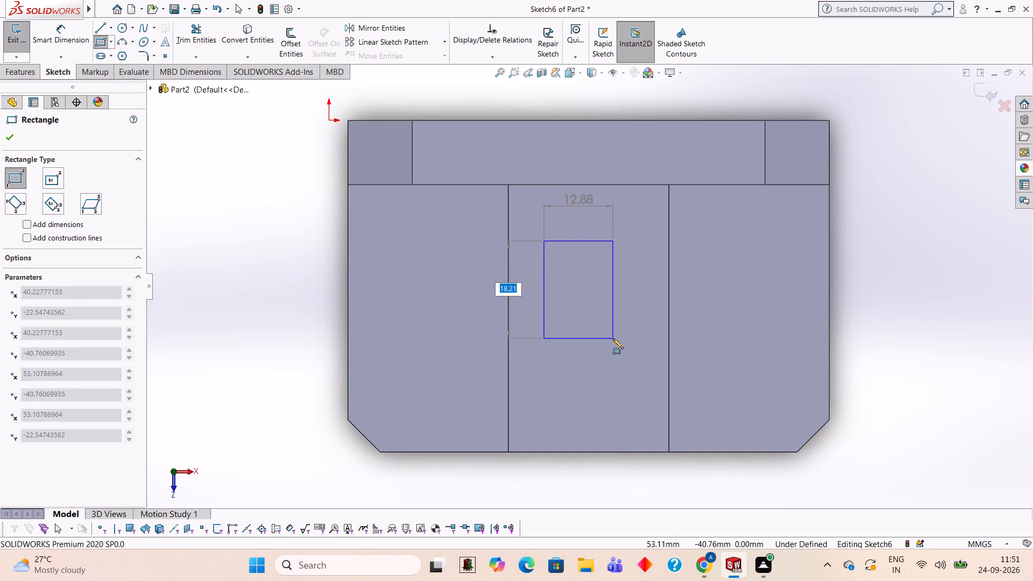
text(16)
key(Return)
text(16)
key(Return)
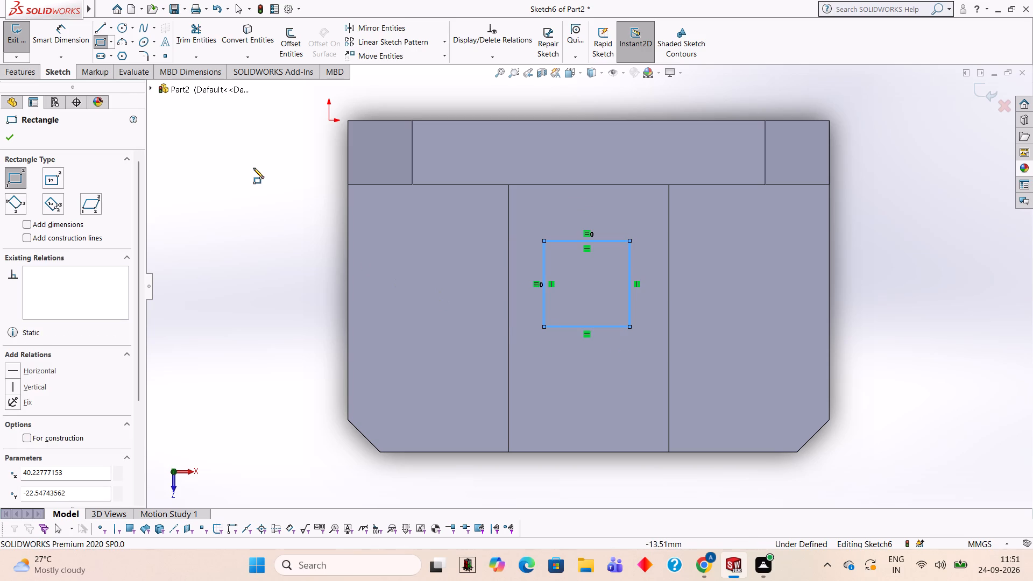
Dimension the distance from the block's edge at the upright plate to the square's nearest side at 10 mm.
click(67, 37)
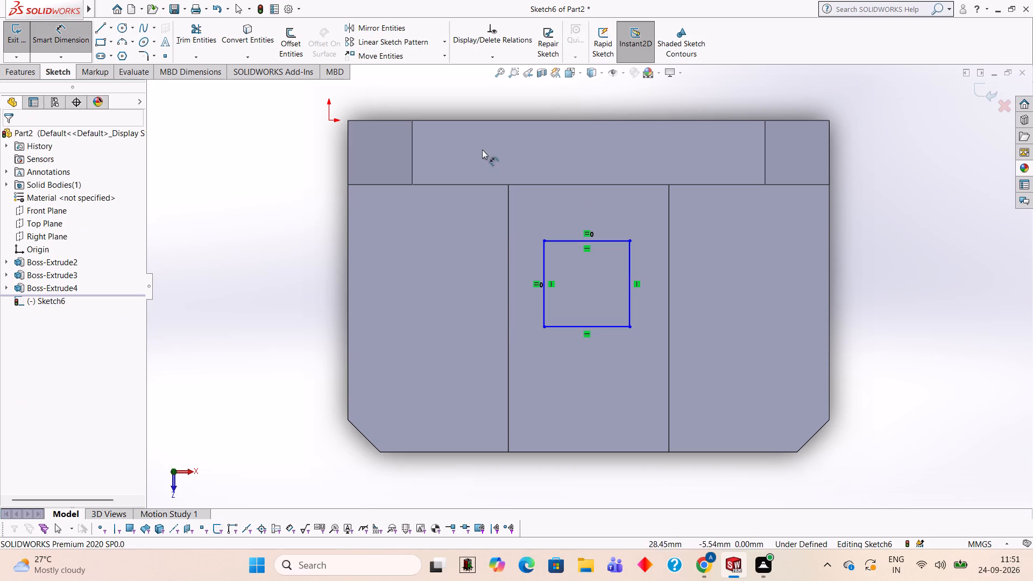
click(595, 185)
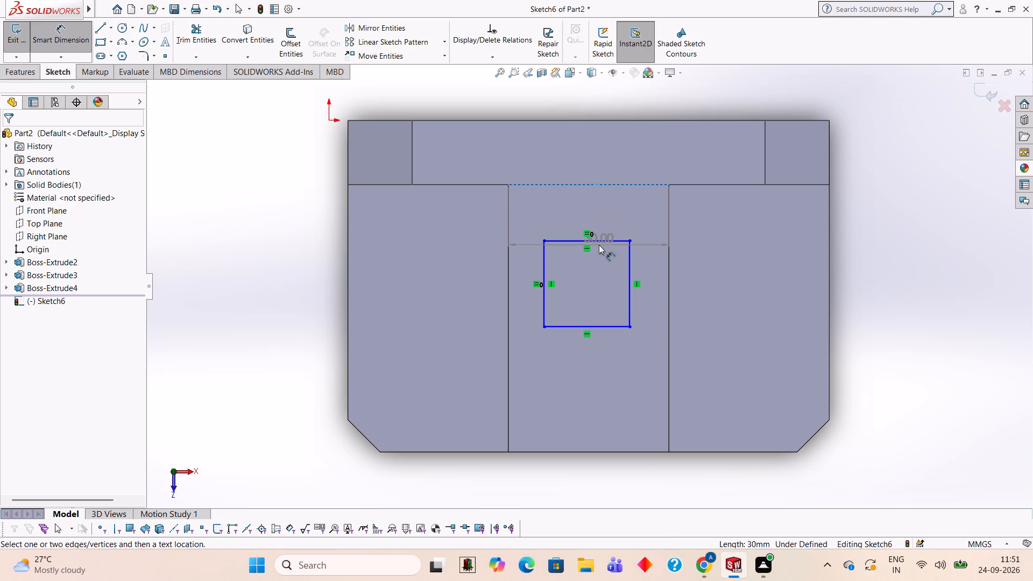
click(604, 241)
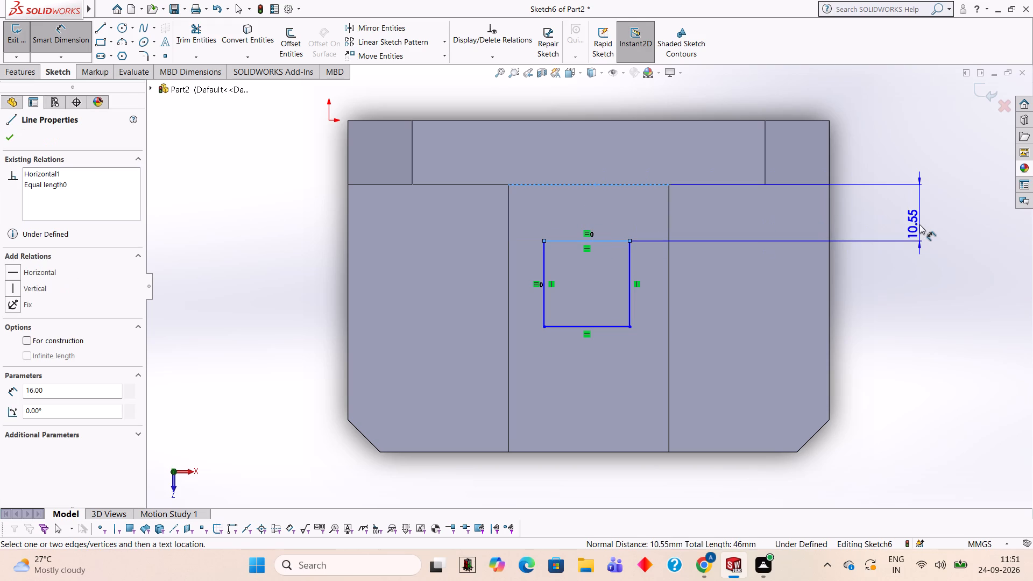
click(919, 224)
text(10)
key(Return)
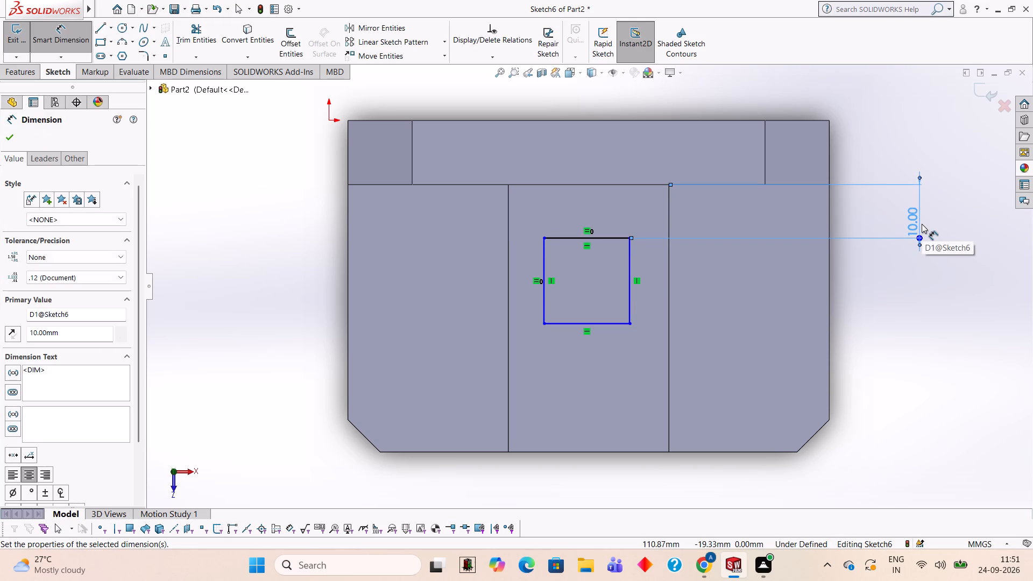
Dimension the distance from the square's left side to the raised block's left edge at 7 mm.
click(543, 274)
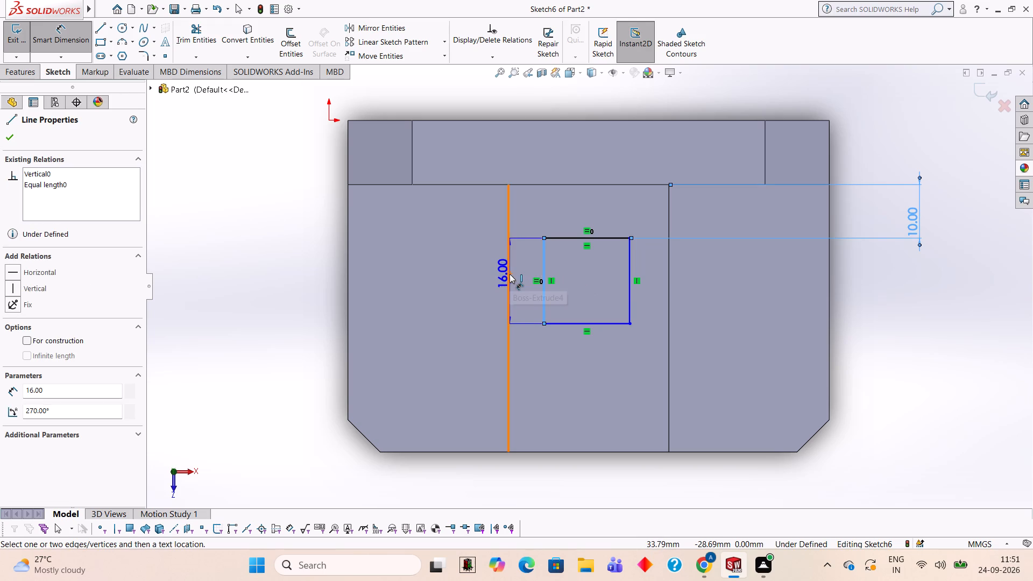
click(507, 274)
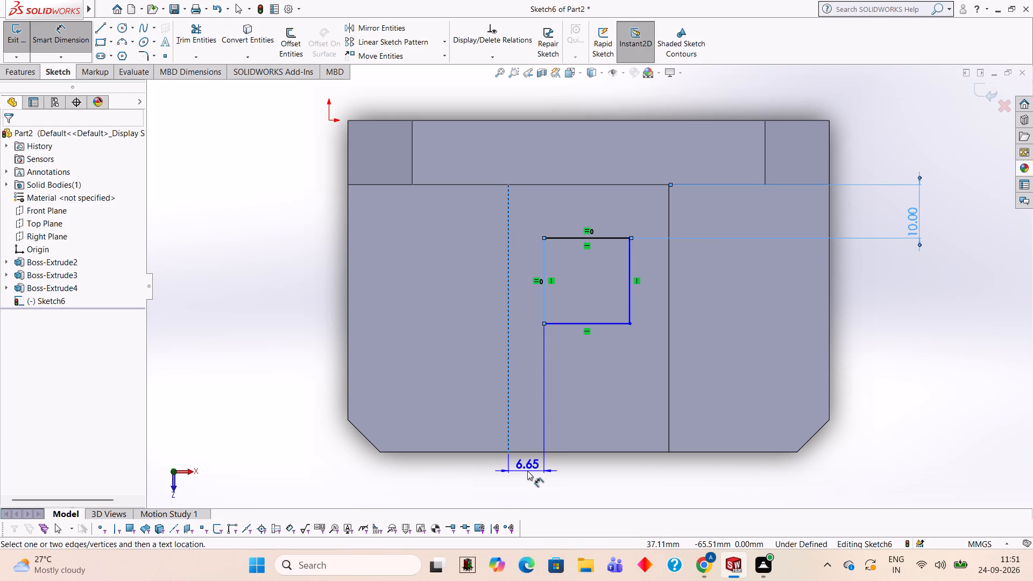
click(527, 471)
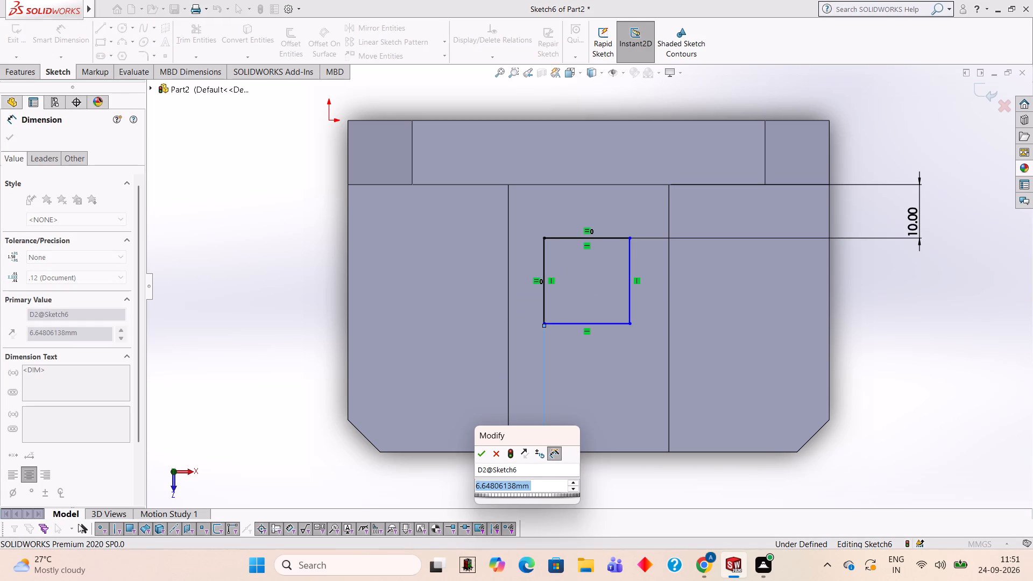
key(7)
key(Return)
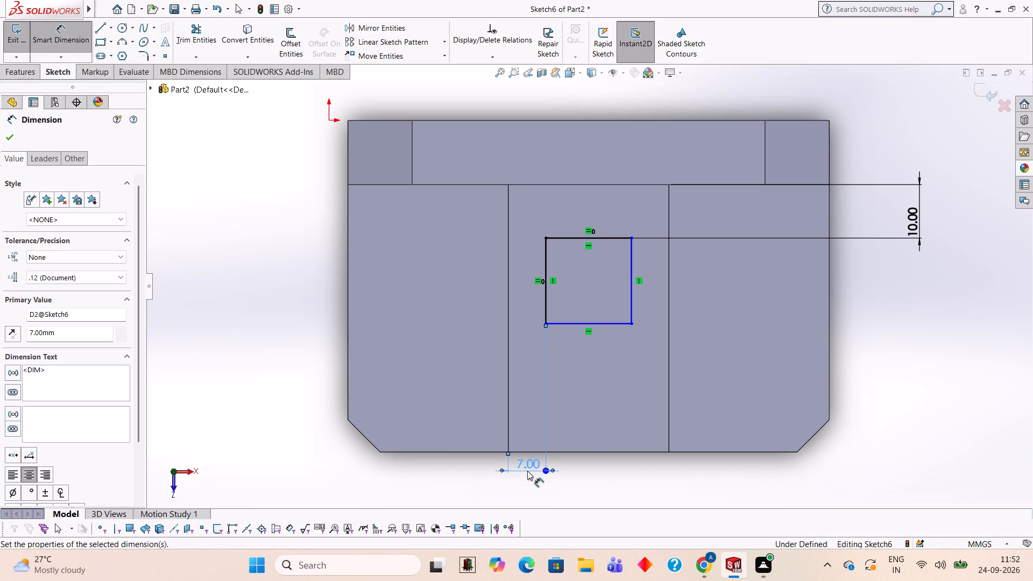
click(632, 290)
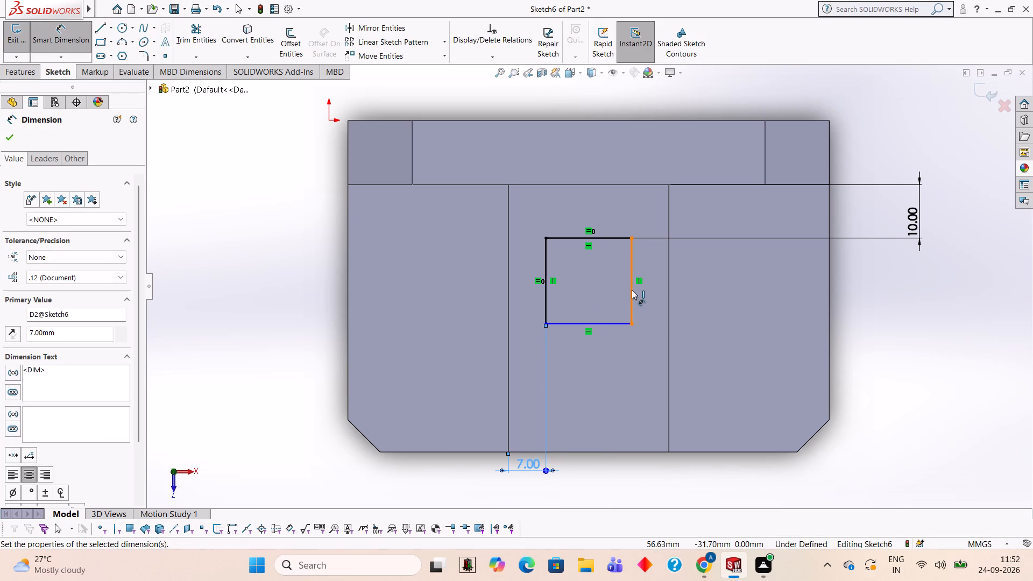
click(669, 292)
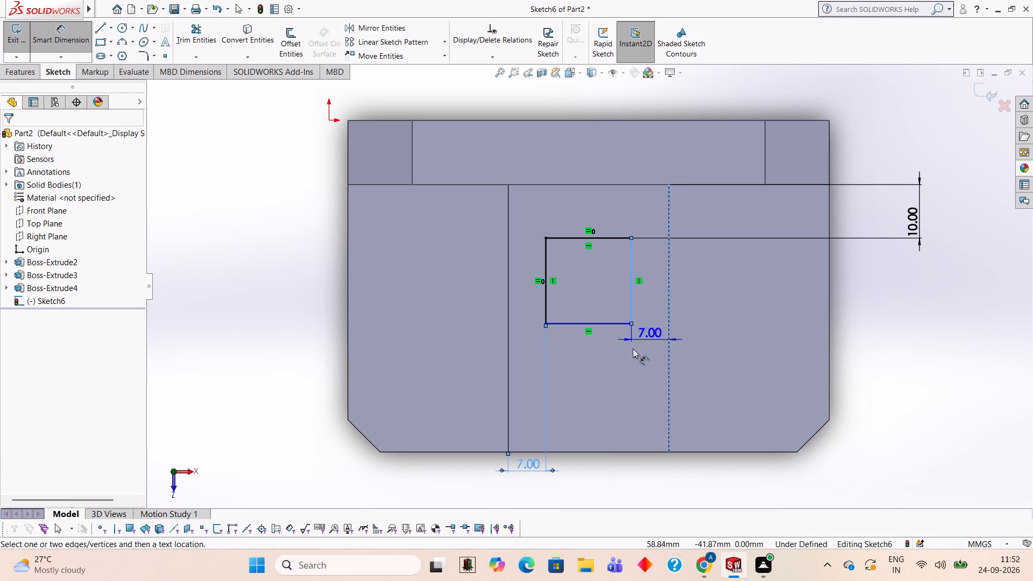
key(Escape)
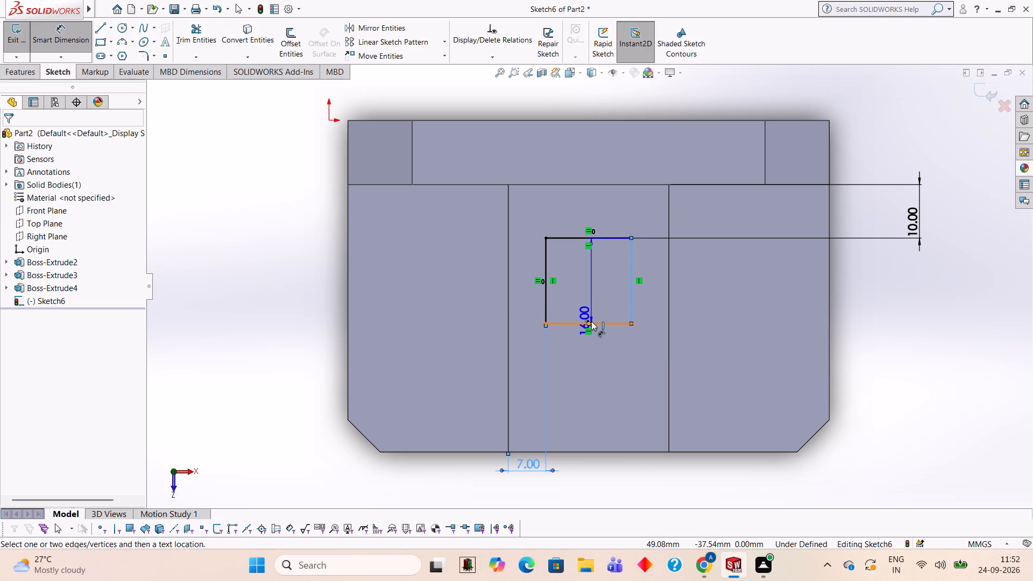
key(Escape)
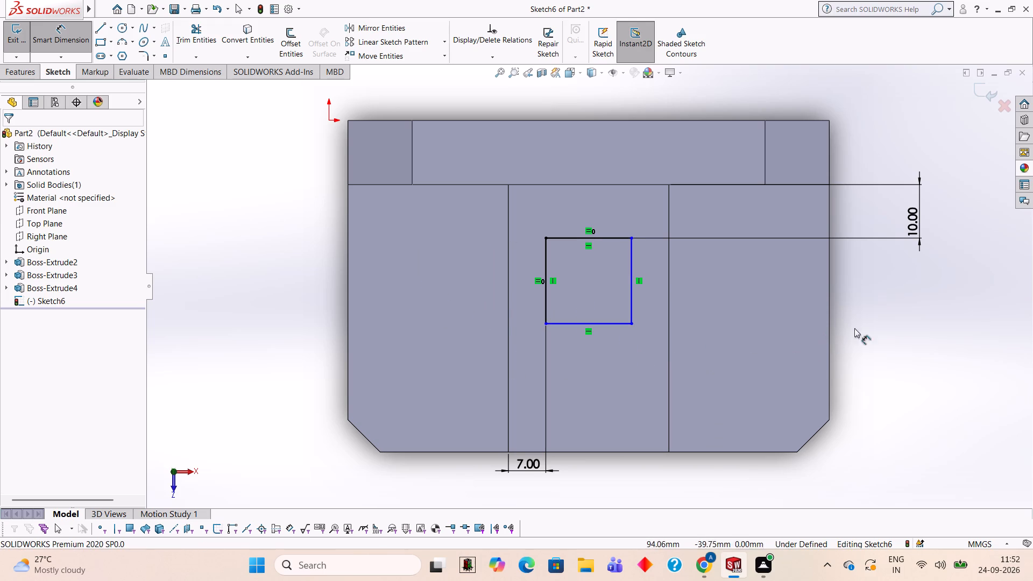
Cut the 16 mm square sketch 10 mm deep into the raised central block with Extruded Cut.
middle_drag(942, 355, 979, 253)
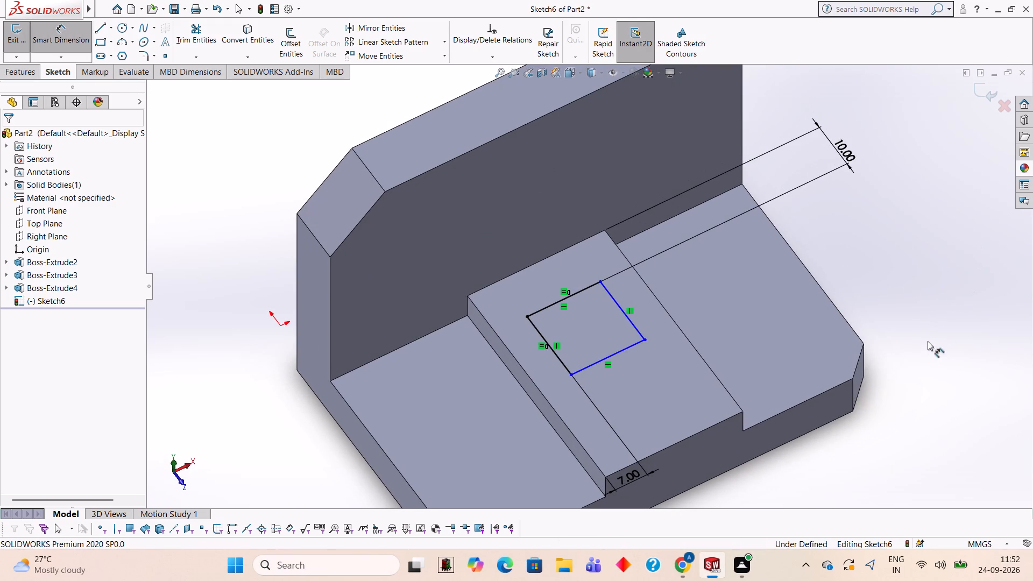
middle_drag(928, 343, 915, 294)
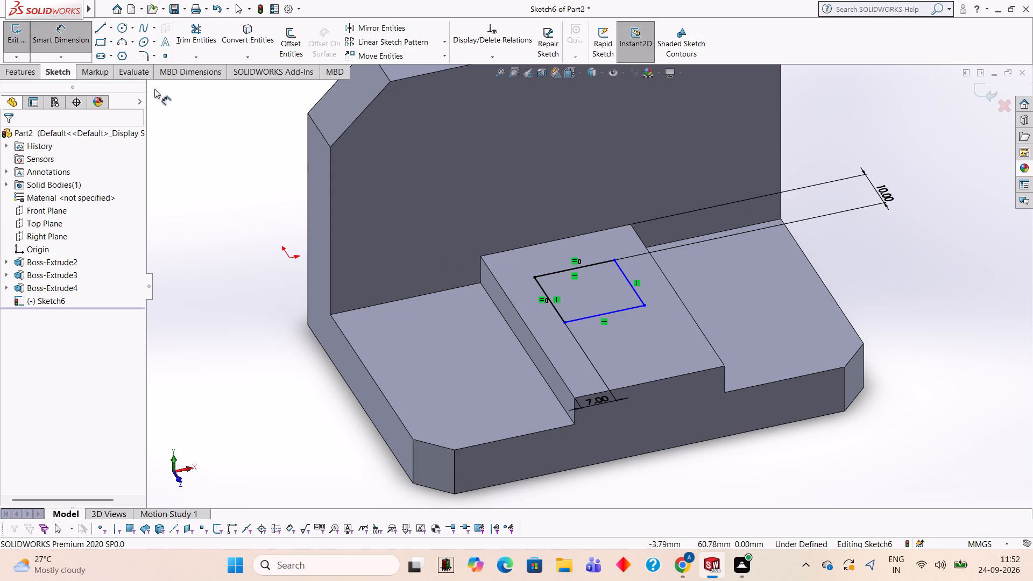
click(8, 73)
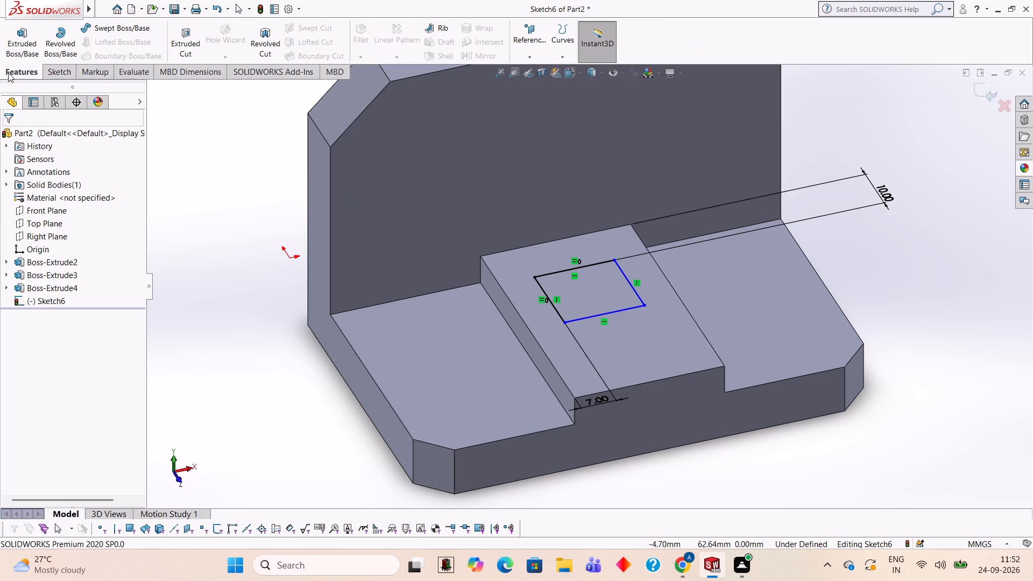
click(178, 27)
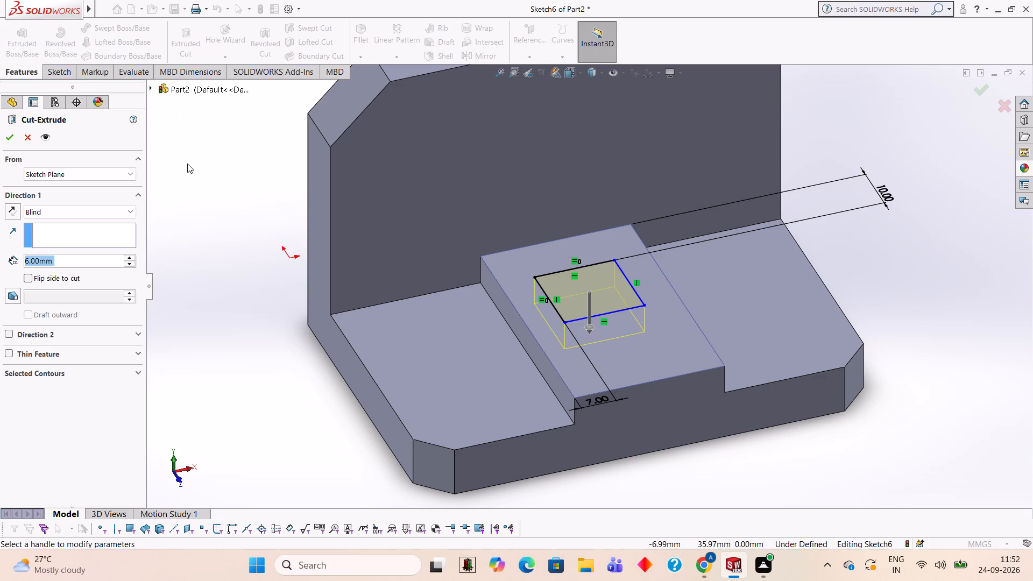
key(1)
key(0)
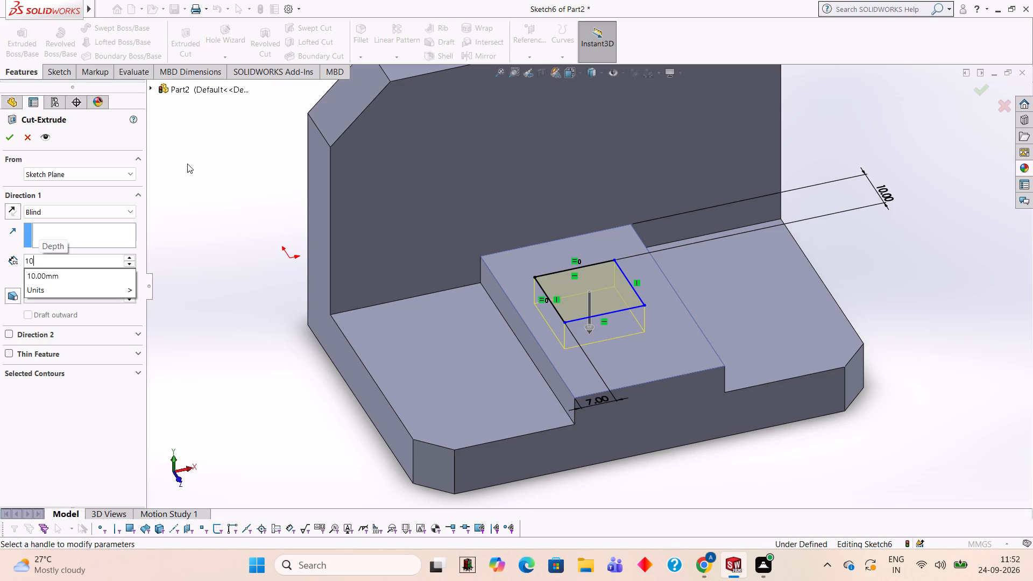
key(Return)
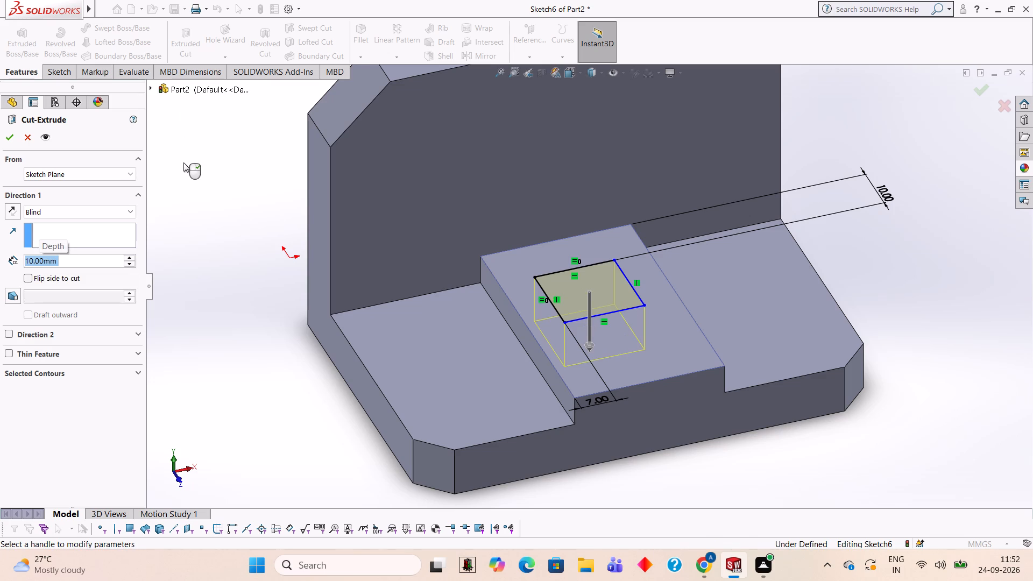
click(10, 139)
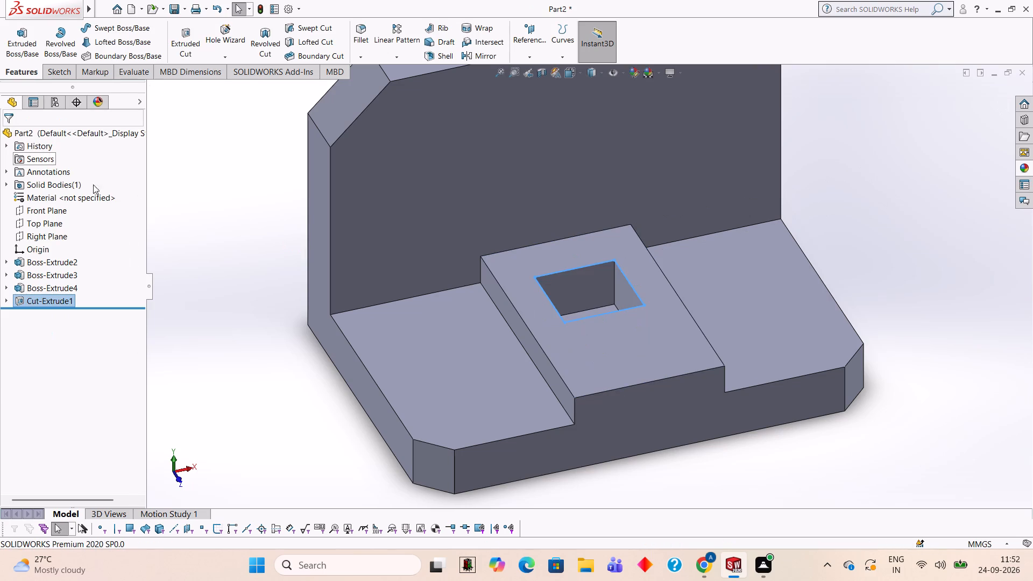
click(176, 211)
Inspect the bracket and its new square pocket from several angles.
middle_drag(179, 211, 201, 196)
scroll(203, 195, up, 2)
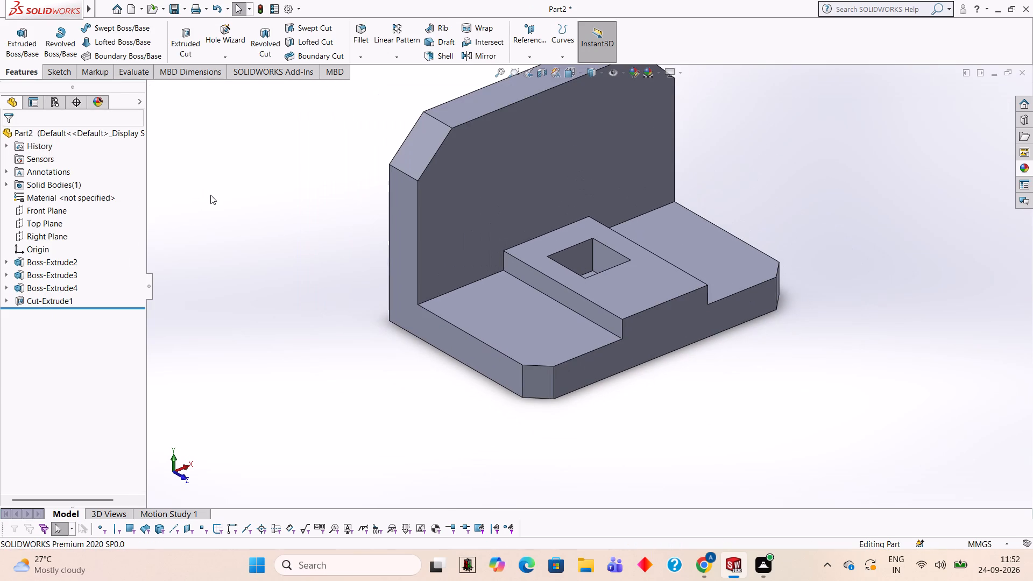
middle_drag(271, 279, 278, 262)
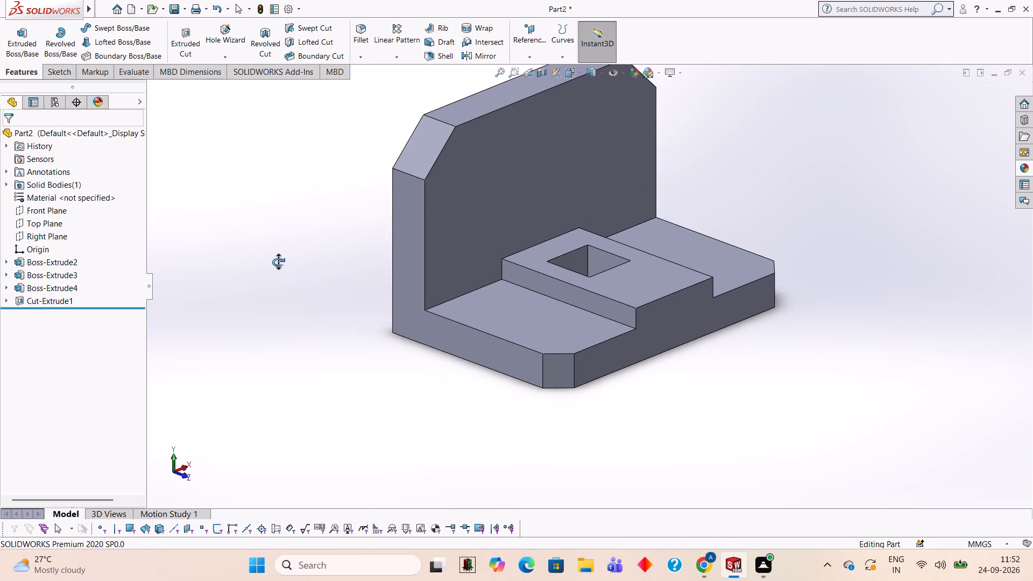
middle_drag(278, 262, 271, 259)
middle_drag(261, 242, 266, 215)
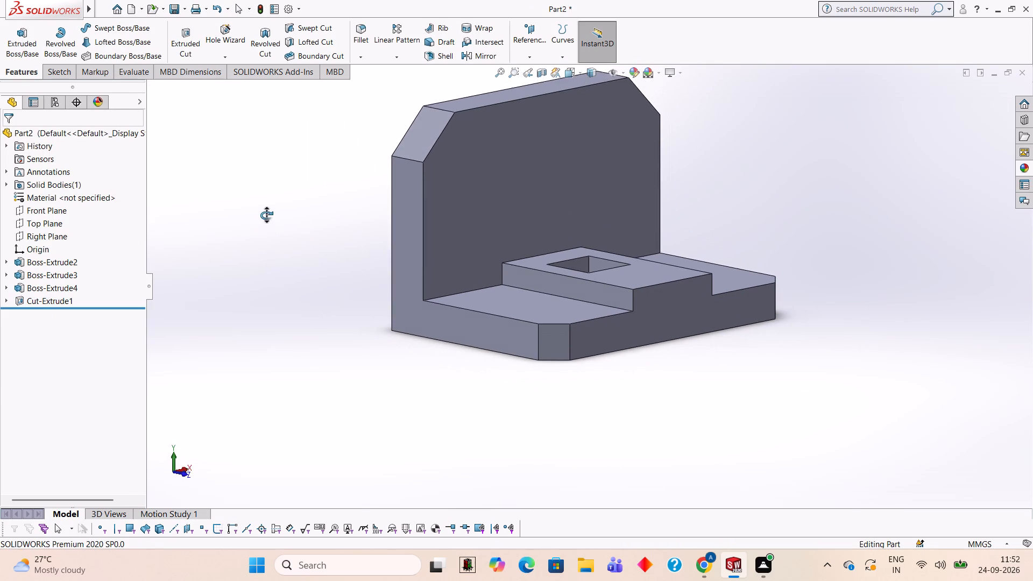
middle_drag(266, 215, 261, 232)
scroll(261, 232, up, 2)
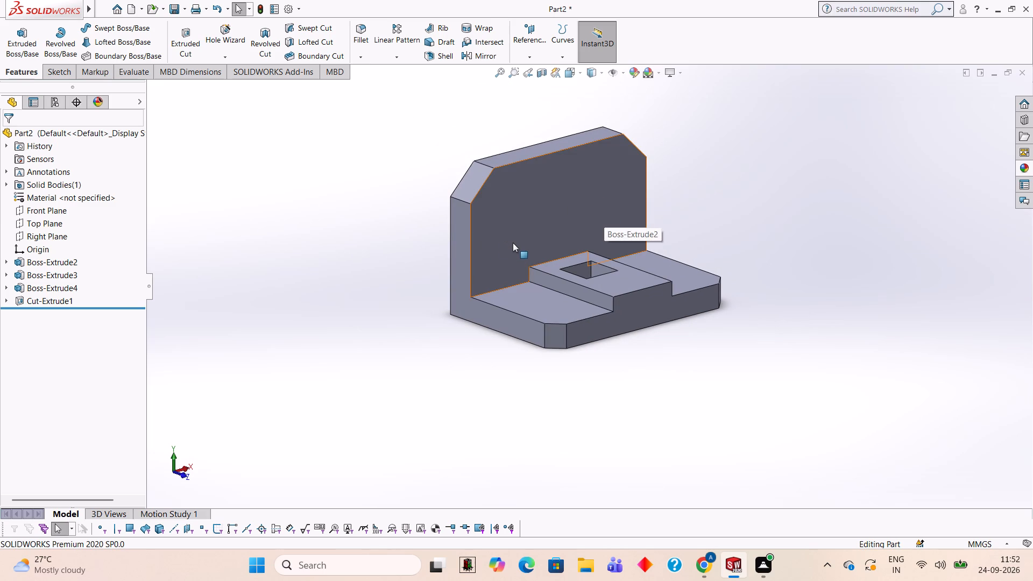
scroll(495, 258, down, 1)
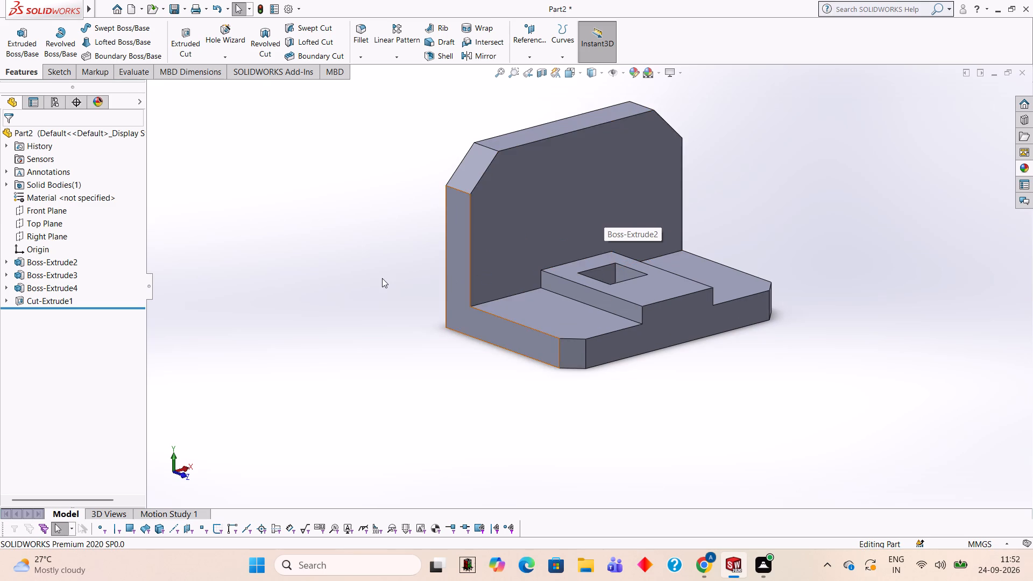
Sketch on the bracket's left L-shaped side face a 32 mm vertical line up the upright plate's inner edge from the inside corner.
middle_drag(397, 277, 432, 274)
click(485, 314)
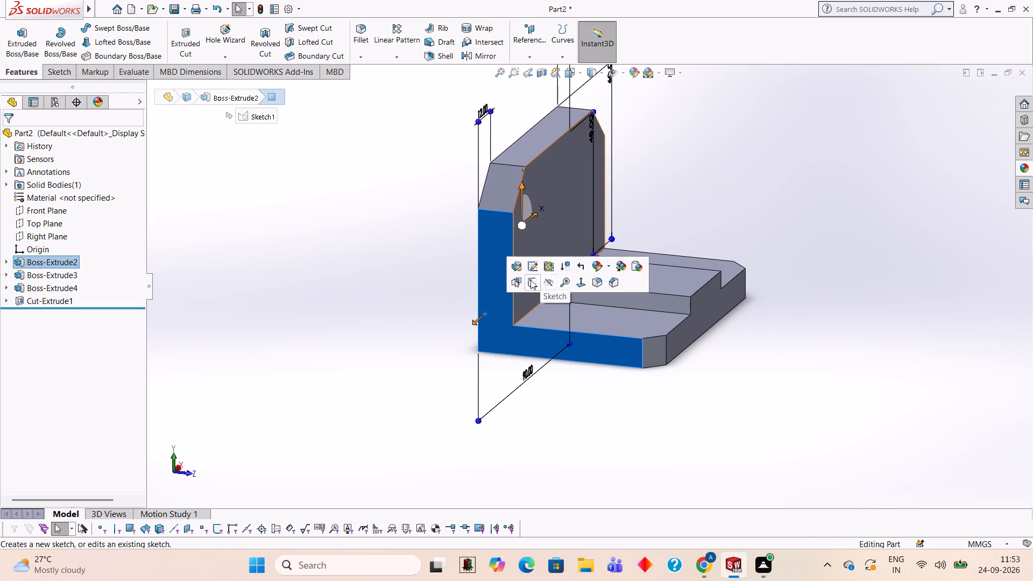
click(530, 280)
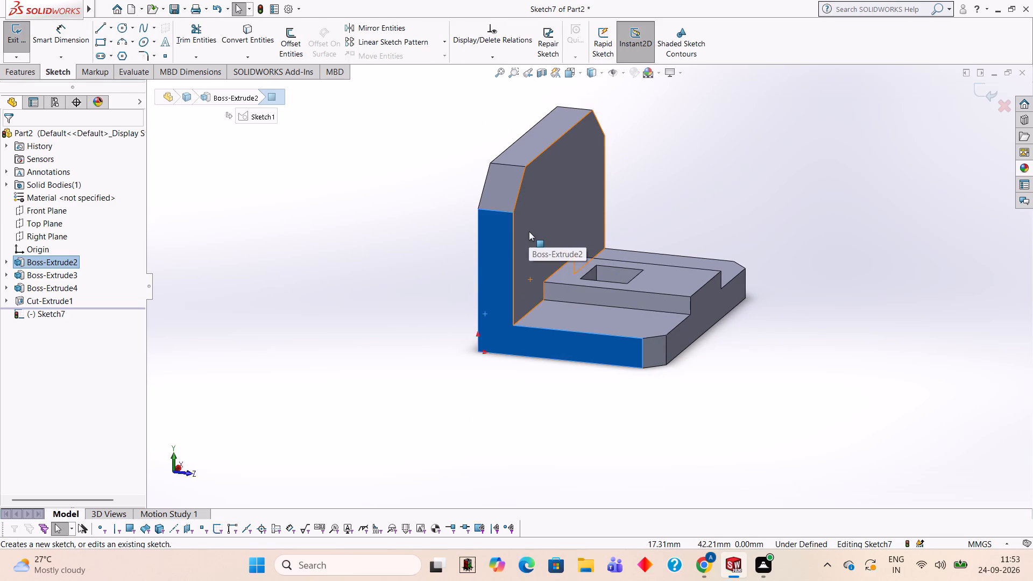
key(ctrl+8)
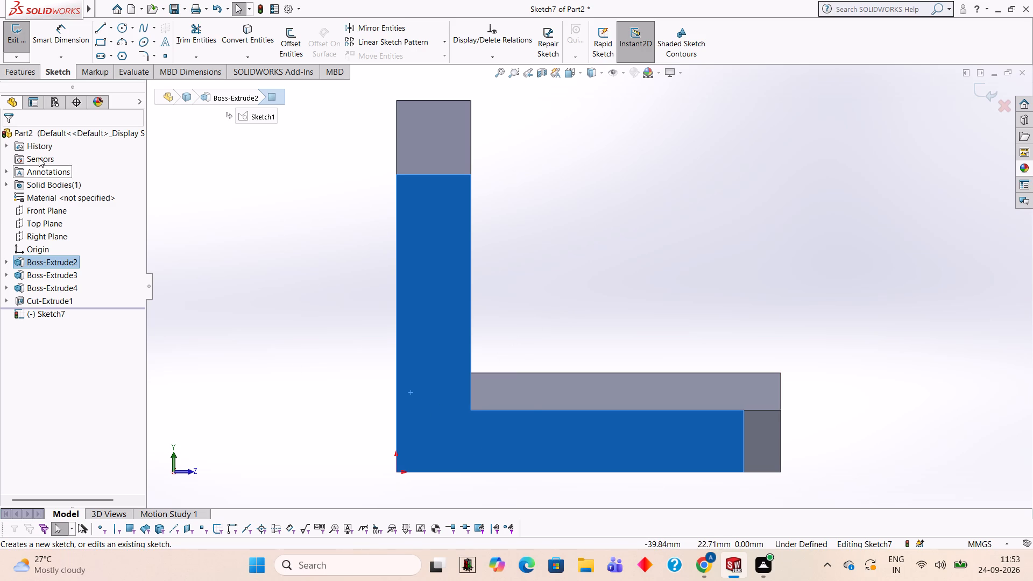
click(101, 29)
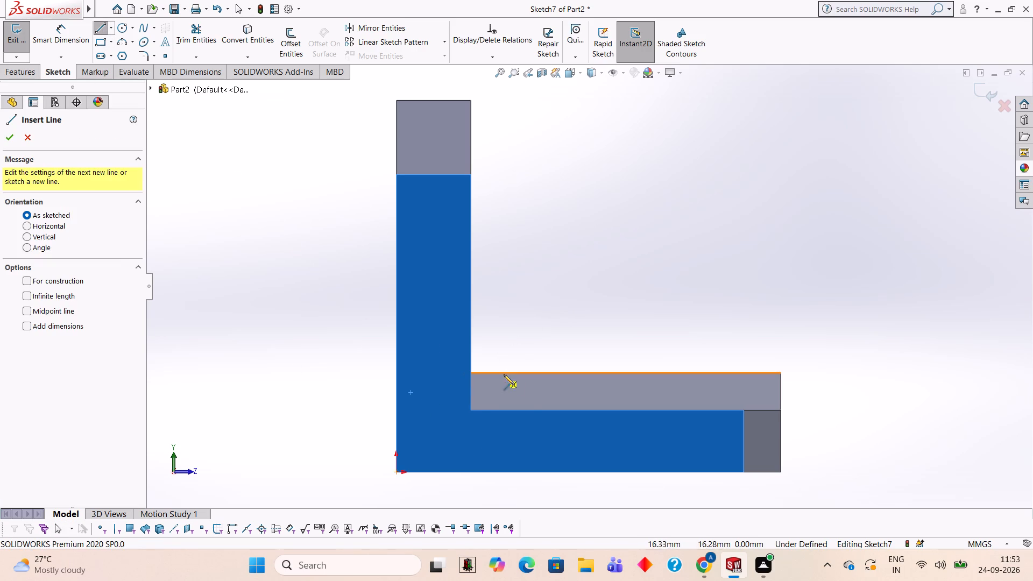
click(470, 410)
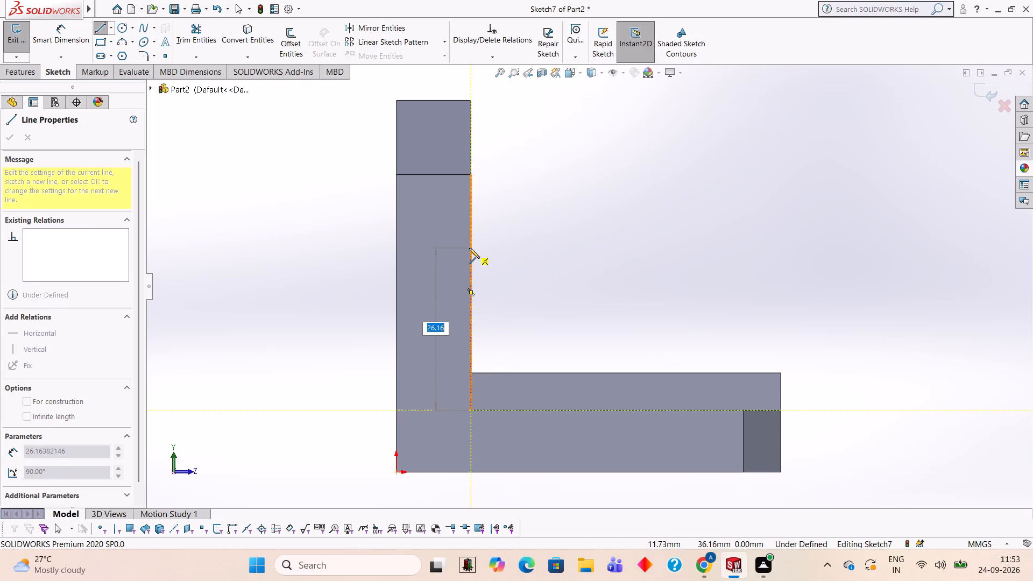
text(32)
key(Return)
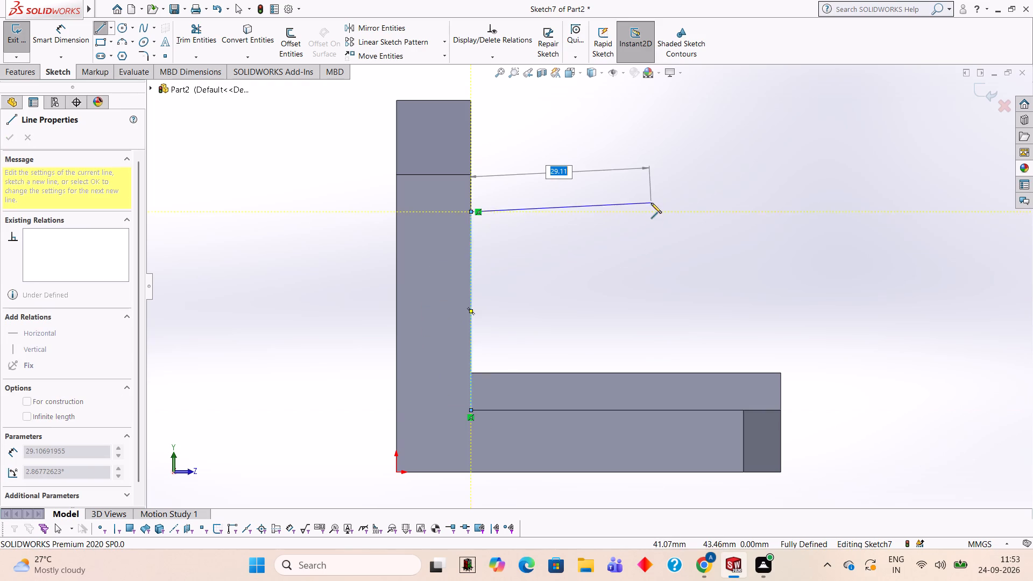
middle_drag(651, 203, 605, 212)
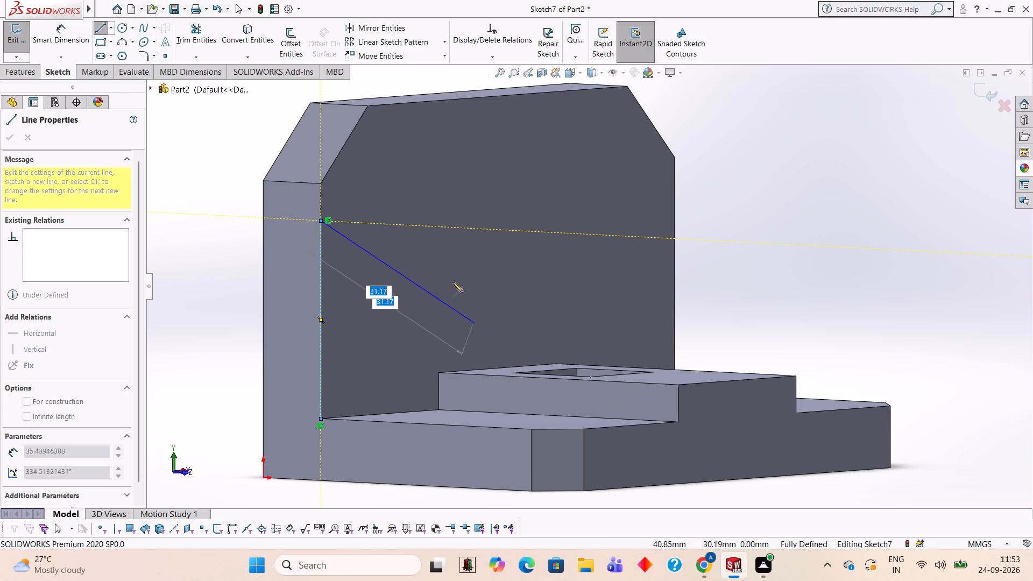
key(Escape)
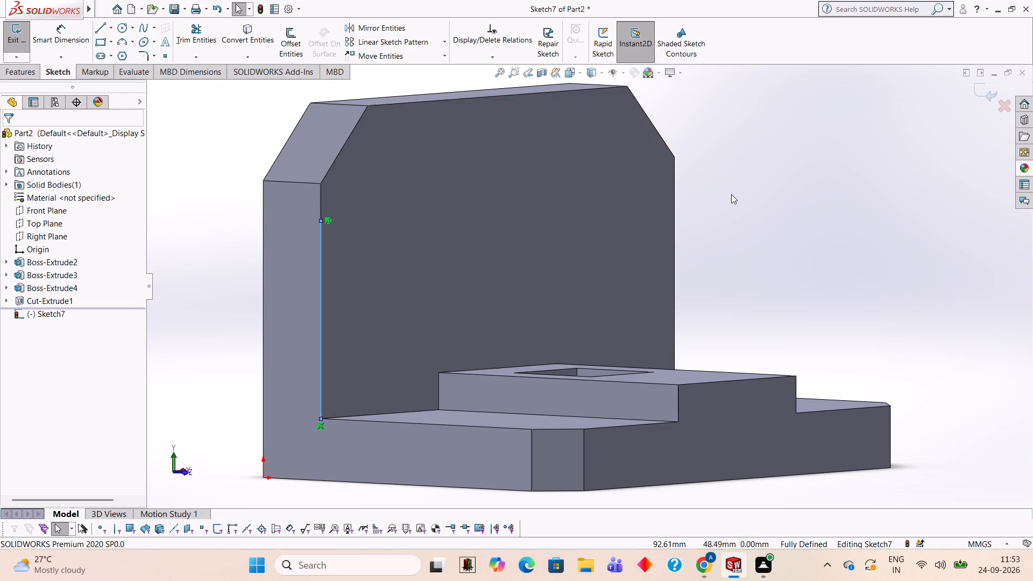
Complete the triangular rib profile with a 21 mm horizontal line along the base's top edge and a sloping line closing to the vertical line's top.
middle_drag(748, 193, 797, 193)
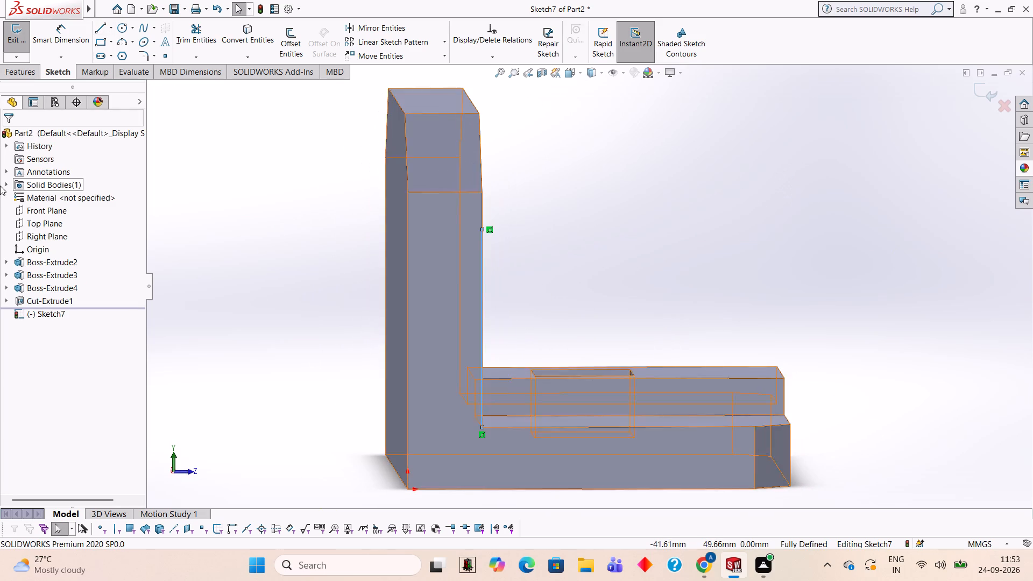
click(103, 29)
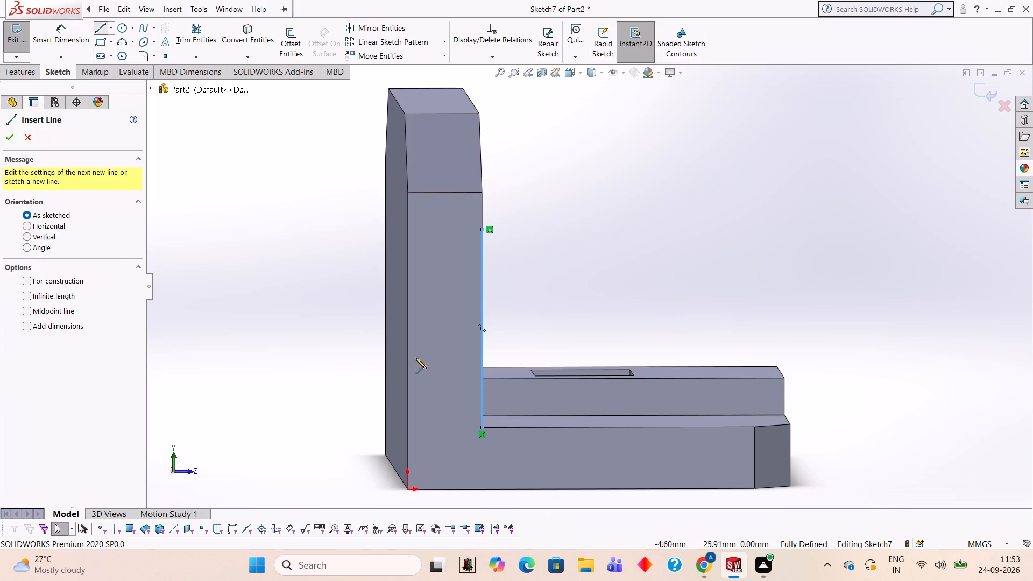
click(482, 427)
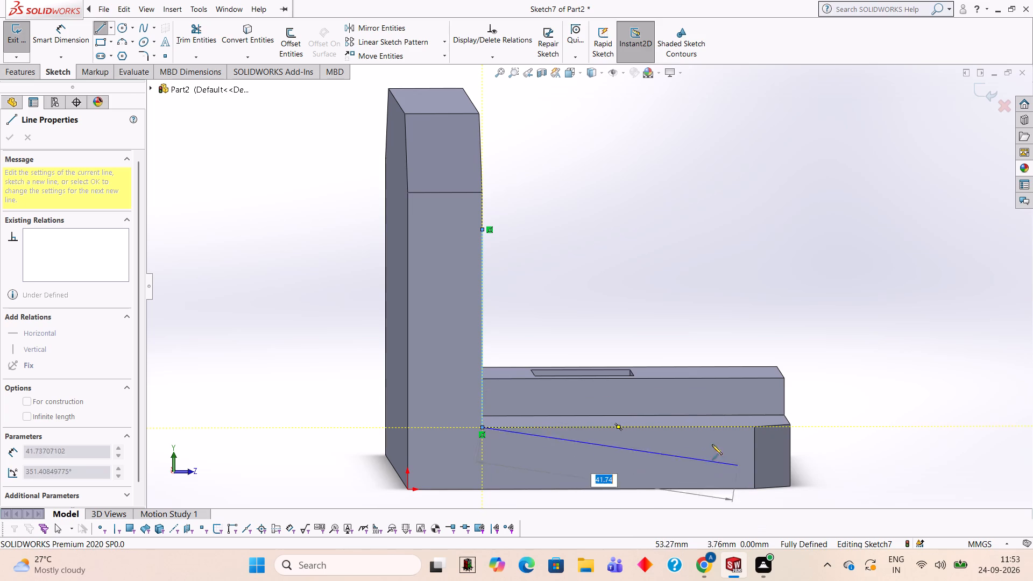
text(21)
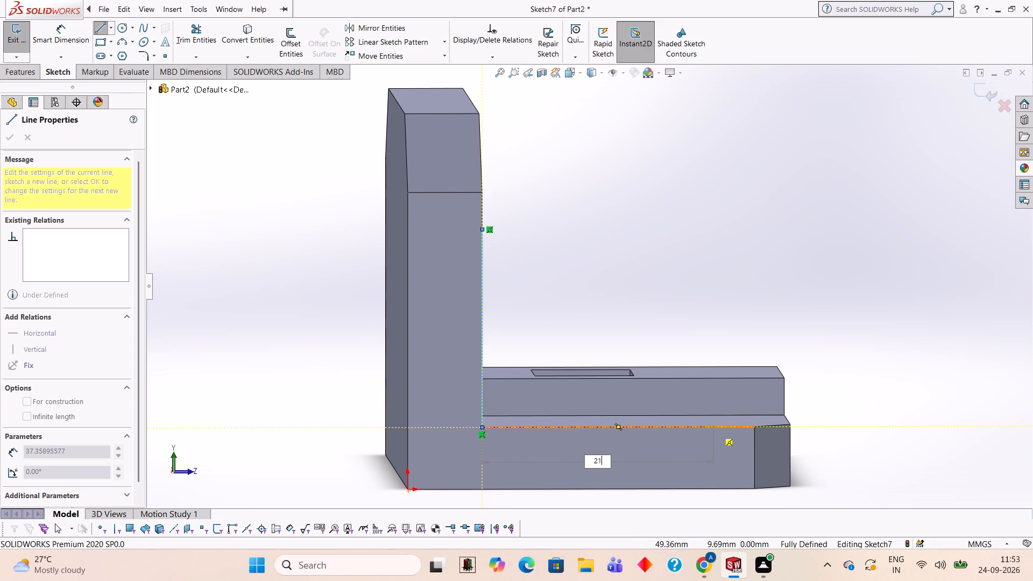
key(Return)
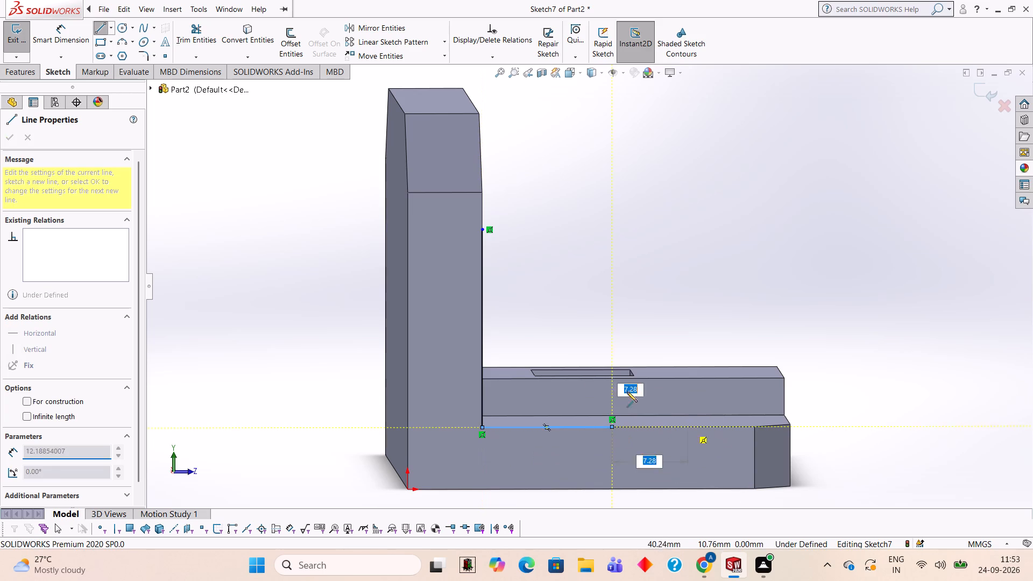
click(483, 229)
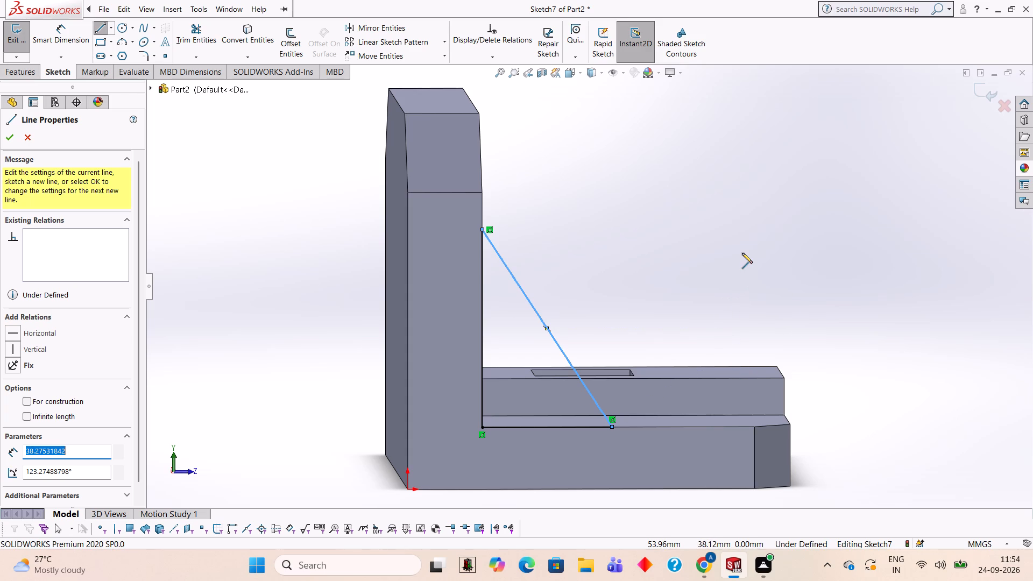
middle_drag(742, 253, 736, 272)
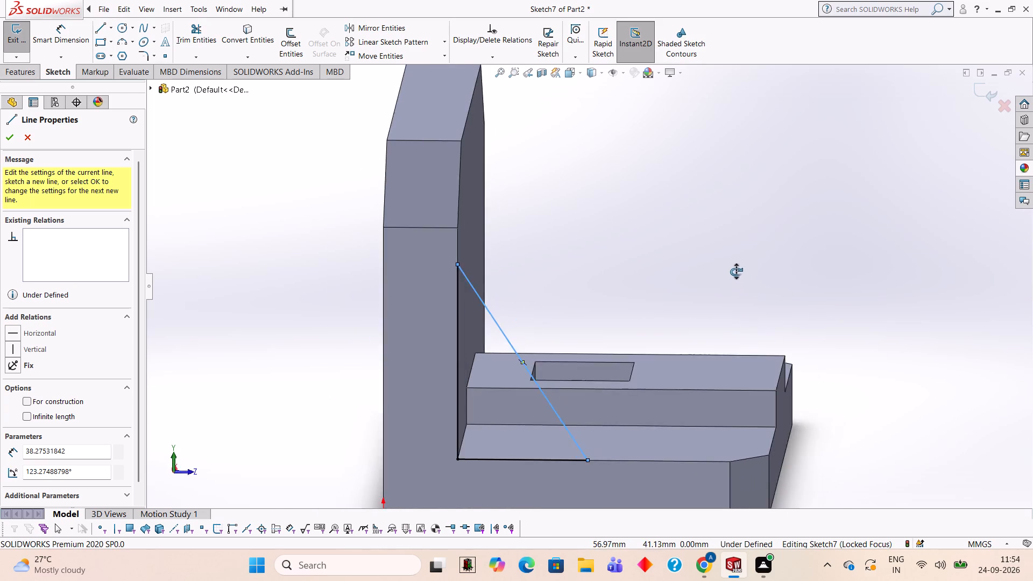
middle_drag(736, 272, 731, 254)
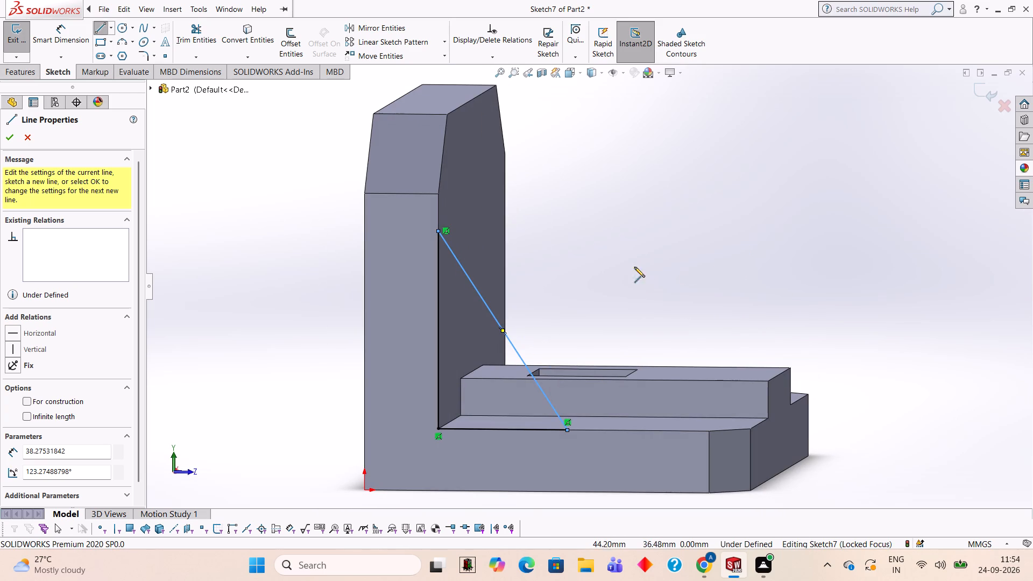
click(9, 140)
Extrude the triangular profile 20 mm blind in the reversed direction, inward across the bracket, merged with the body.
click(12, 78)
click(15, 58)
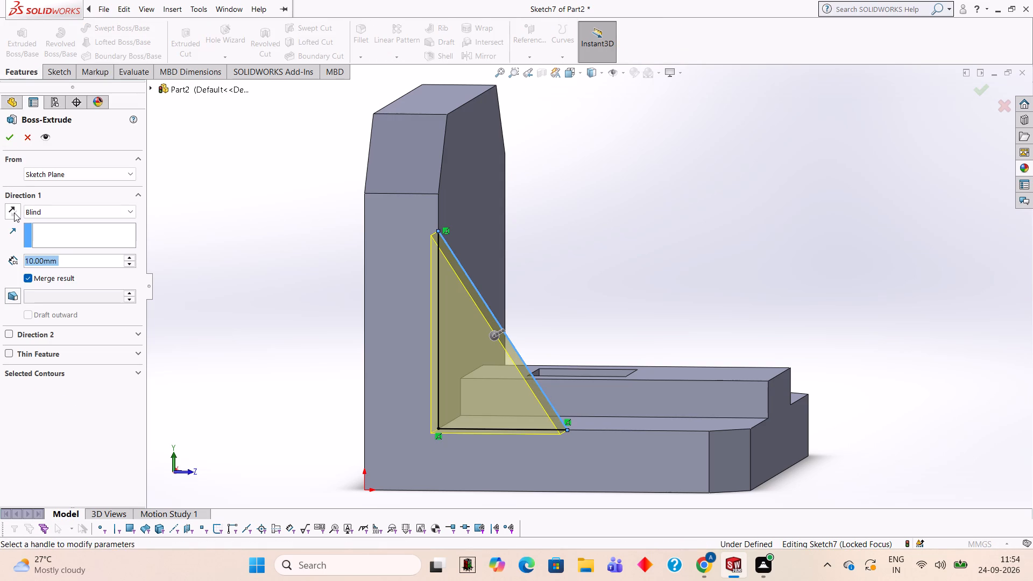
click(14, 212)
click(92, 257)
key(BackSpace)
key(BackSpace)
key(BackSpace)
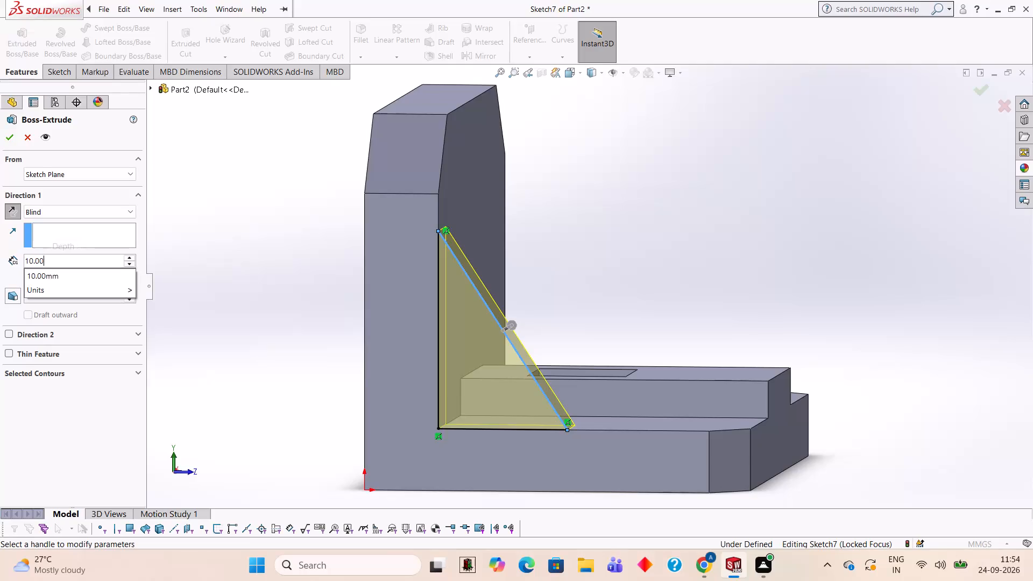
key(BackSpace)
key(BackSpace)
key(BackSpace)
key(BackSpace)
text(20)
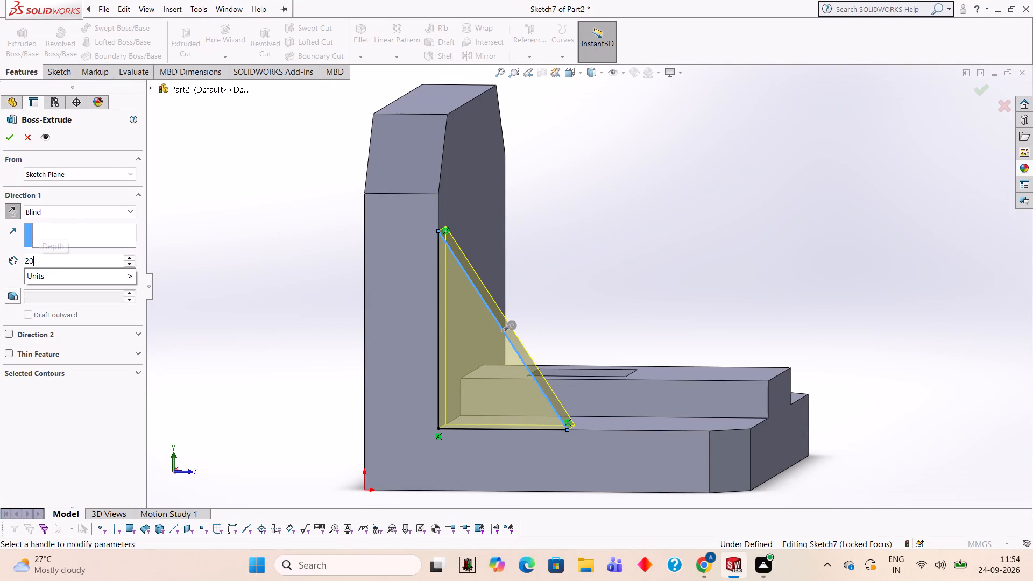
key(Return)
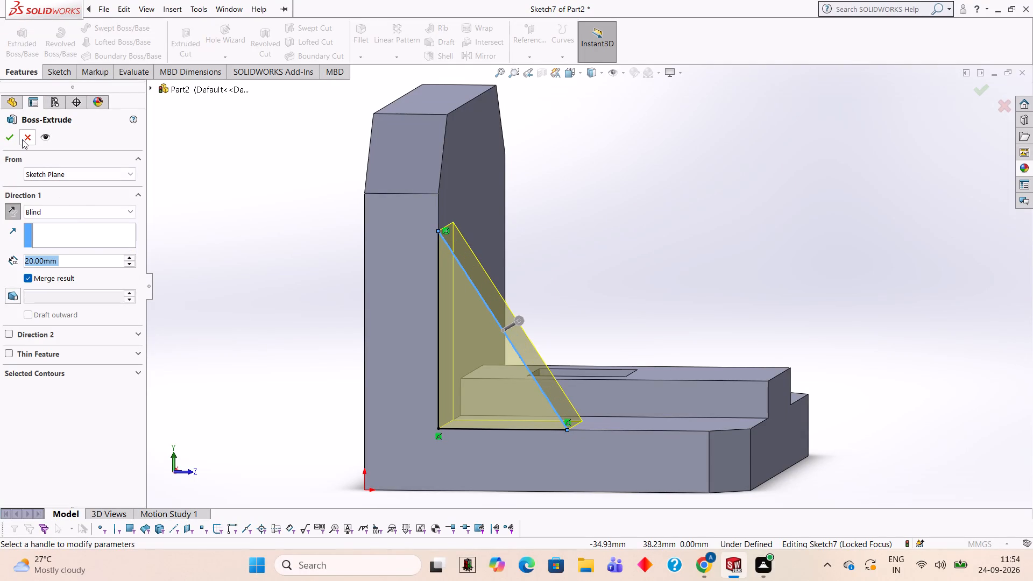
click(11, 139)
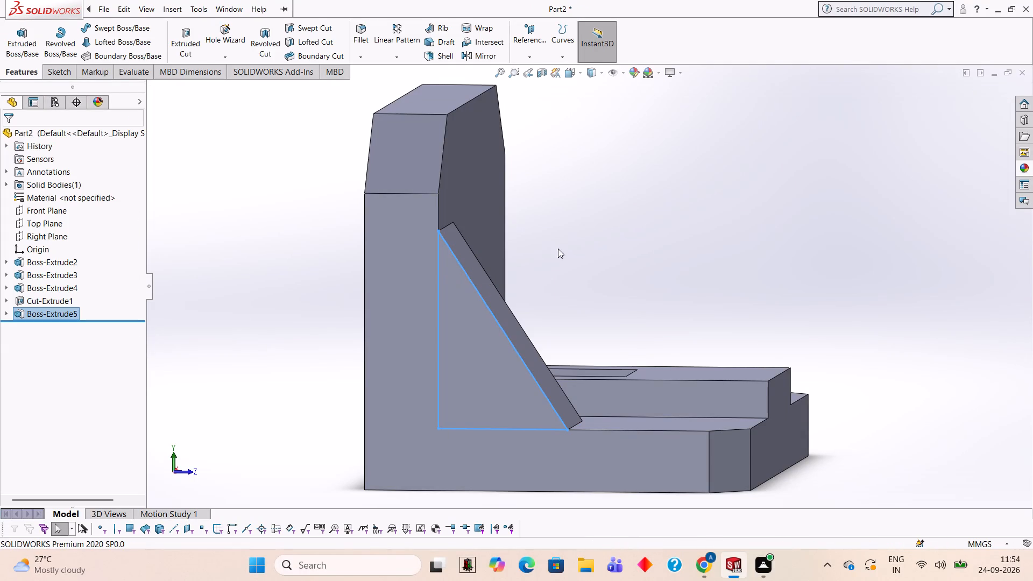
click(647, 224)
middle_drag(663, 228, 632, 231)
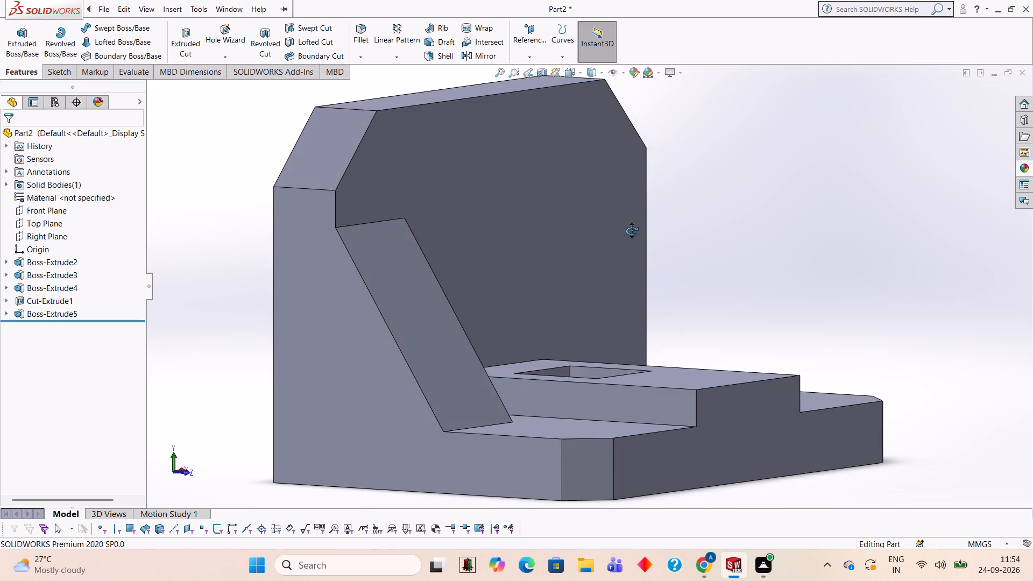
middle_drag(632, 231, 645, 244)
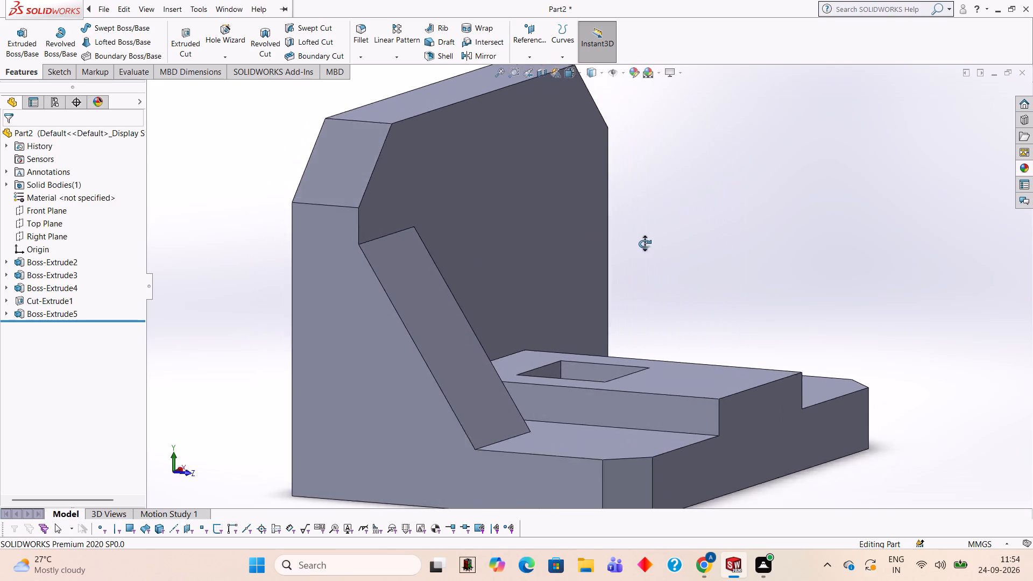
Sketch the rib's triangle on the left side face: 32 mm vertical line down from the slope's top, 21 mm horizontal line, closing slope line.
middle_drag(645, 244, 659, 221)
scroll(652, 218, up, 1)
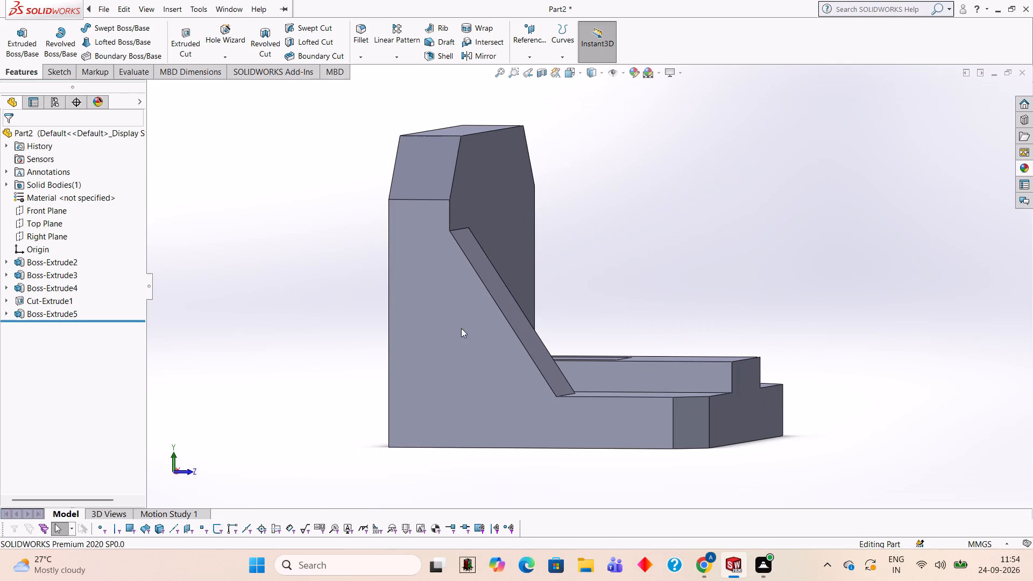
click(449, 336)
click(496, 309)
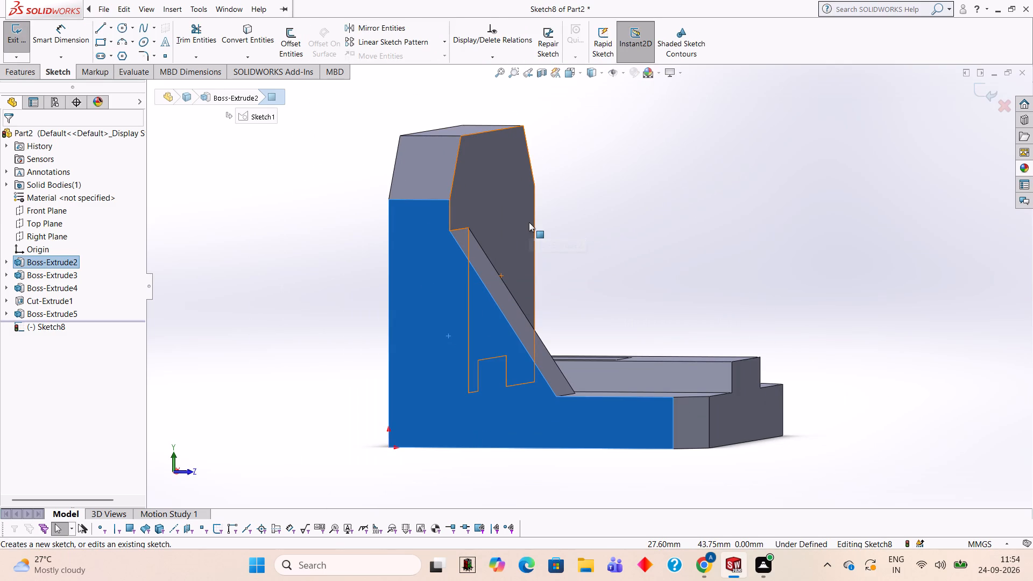
key(ctrl+8)
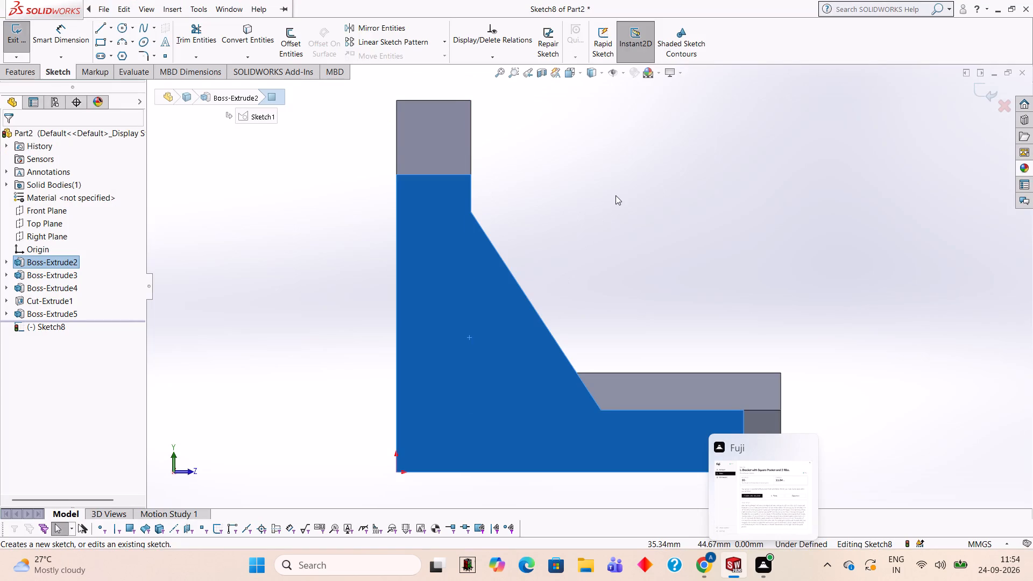
click(336, 145)
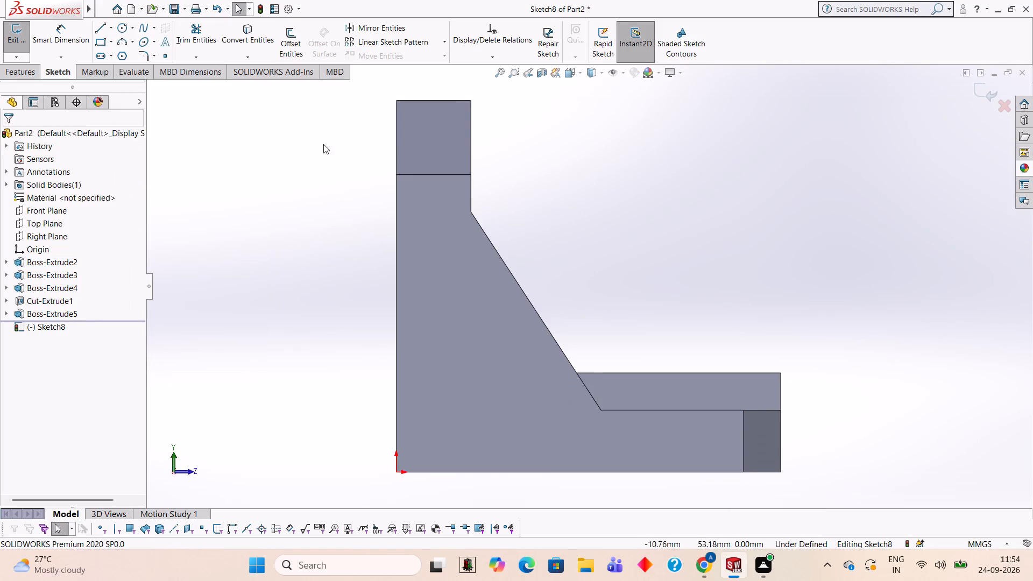
click(102, 24)
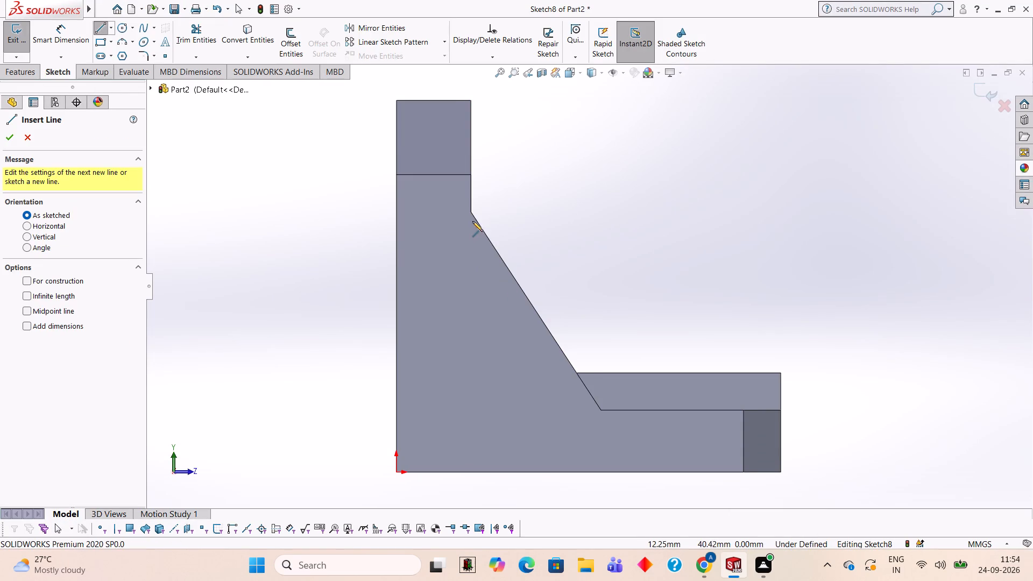
click(470, 211)
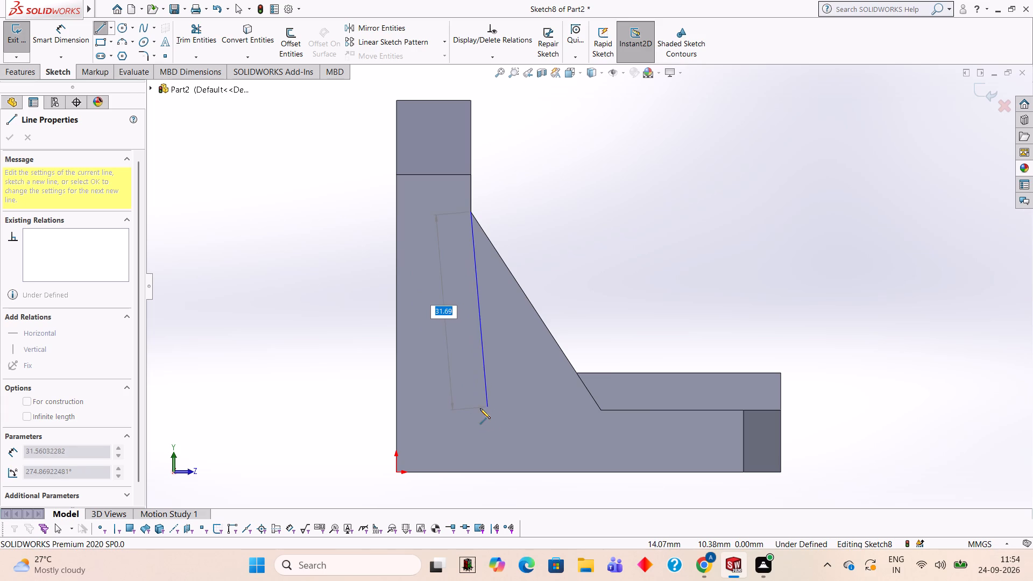
text(32)
key(Return)
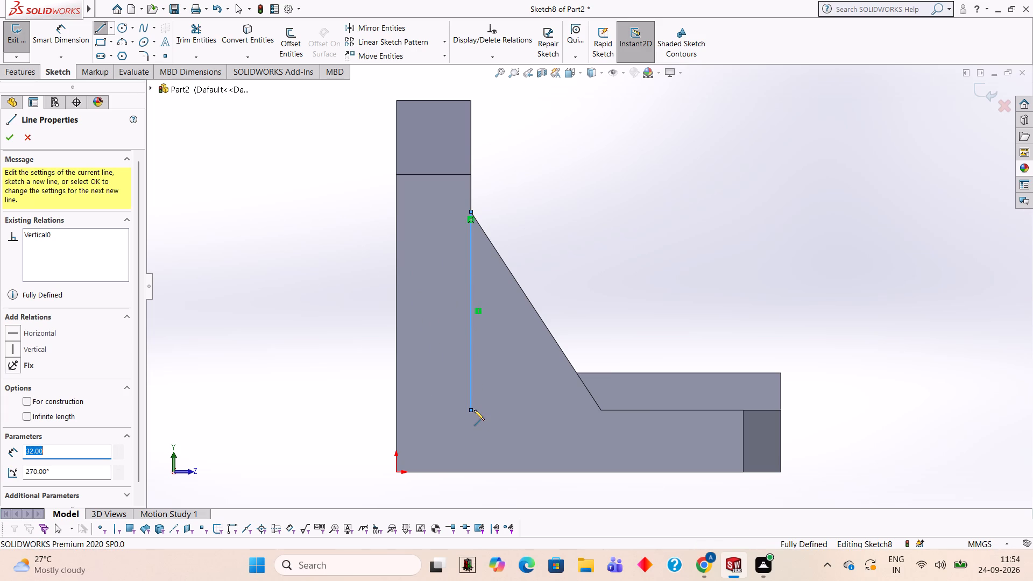
click(599, 409)
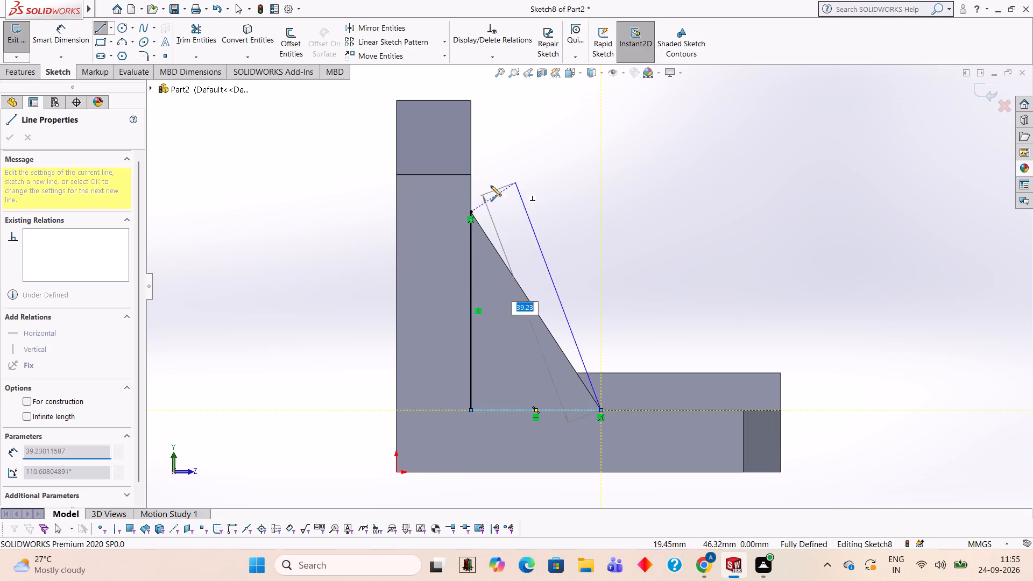
click(470, 211)
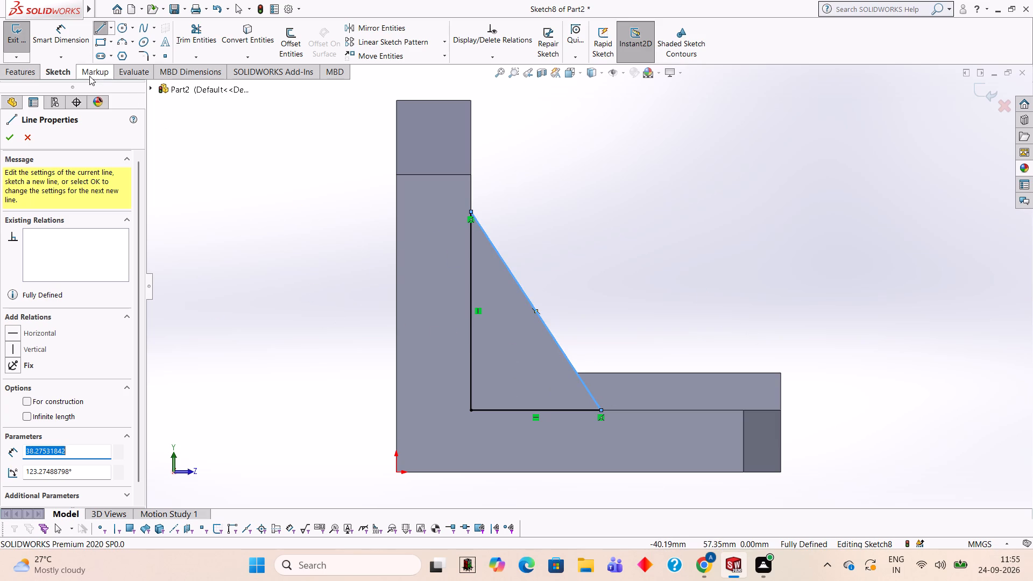
Cut-extrude the triangular profile 10 mm blind into the left rib from the side face.
click(27, 76)
click(187, 41)
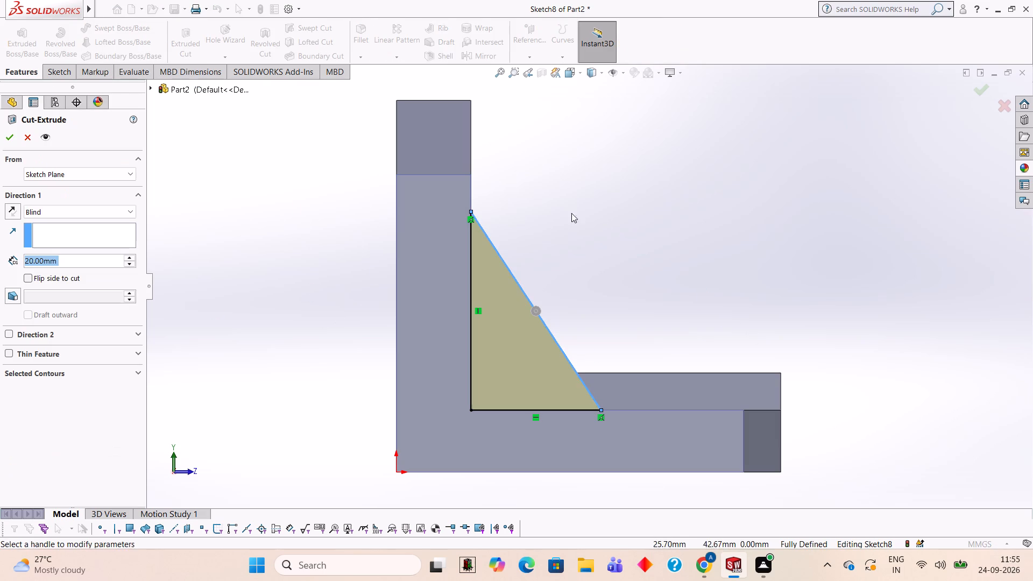
text(10)
key(Return)
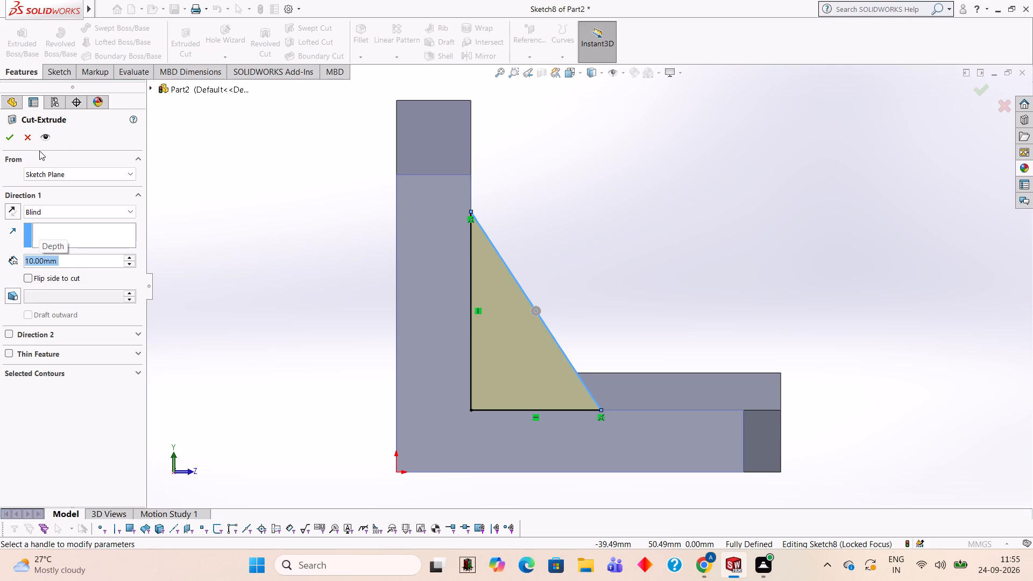
click(8, 137)
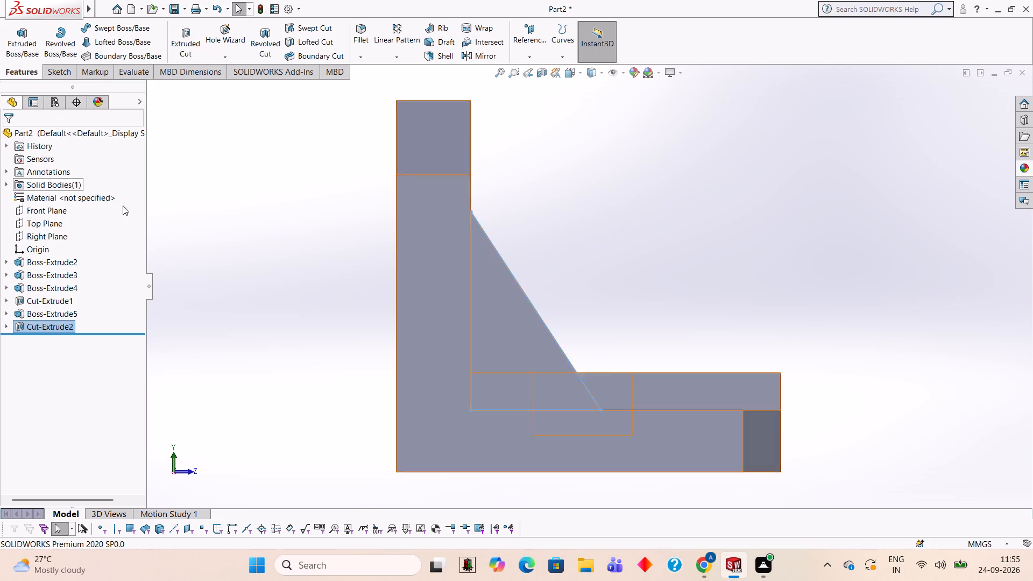
click(647, 201)
Sketch a triangle on the right L-shaped side face: 32 mm vertical line up from the inside corner, sloping line, 21 mm horizontal closing line.
middle_drag(710, 222, 673, 226)
middle_drag(779, 230, 753, 237)
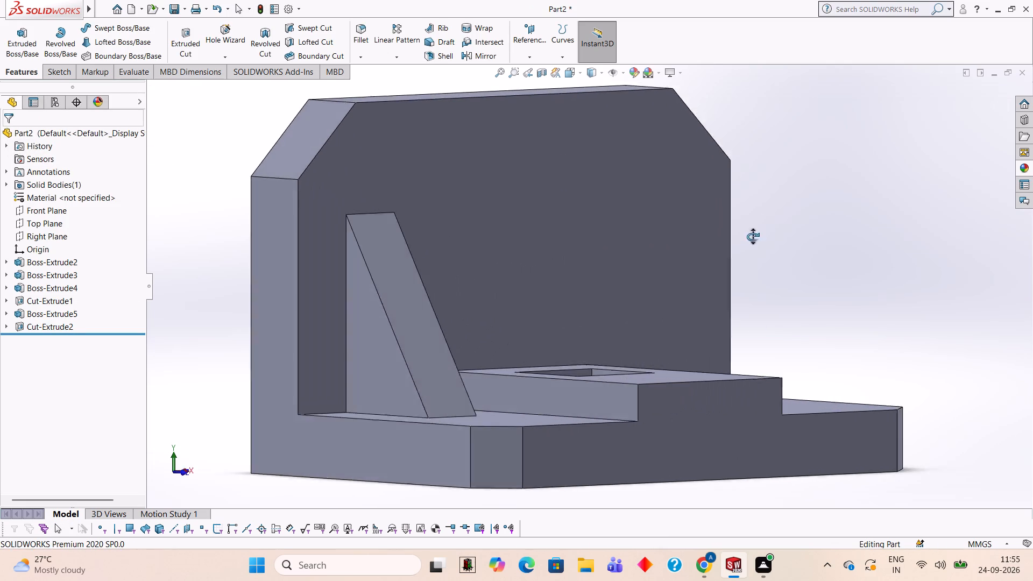
middle_drag(753, 237, 731, 250)
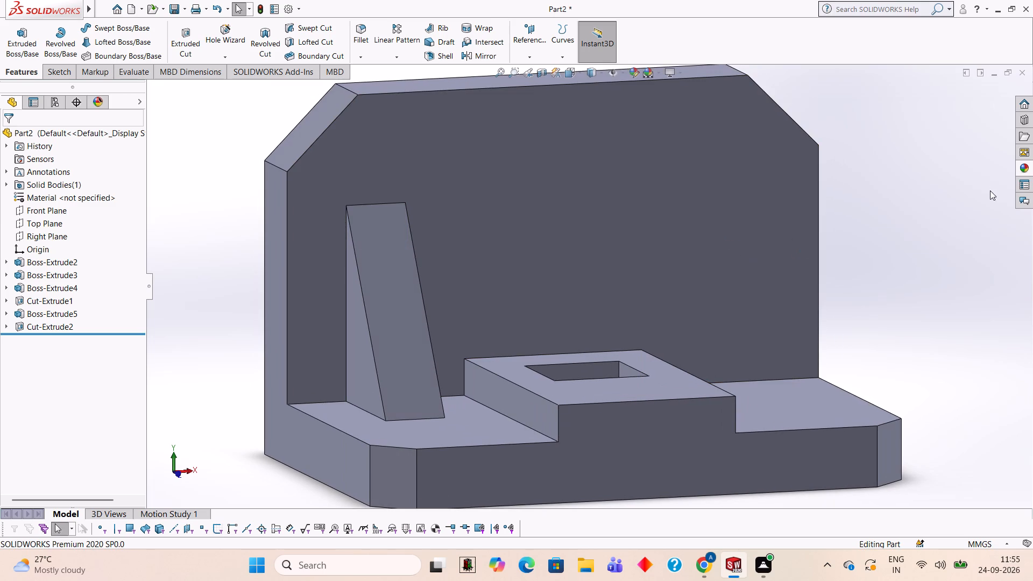
middle_drag(920, 252, 889, 223)
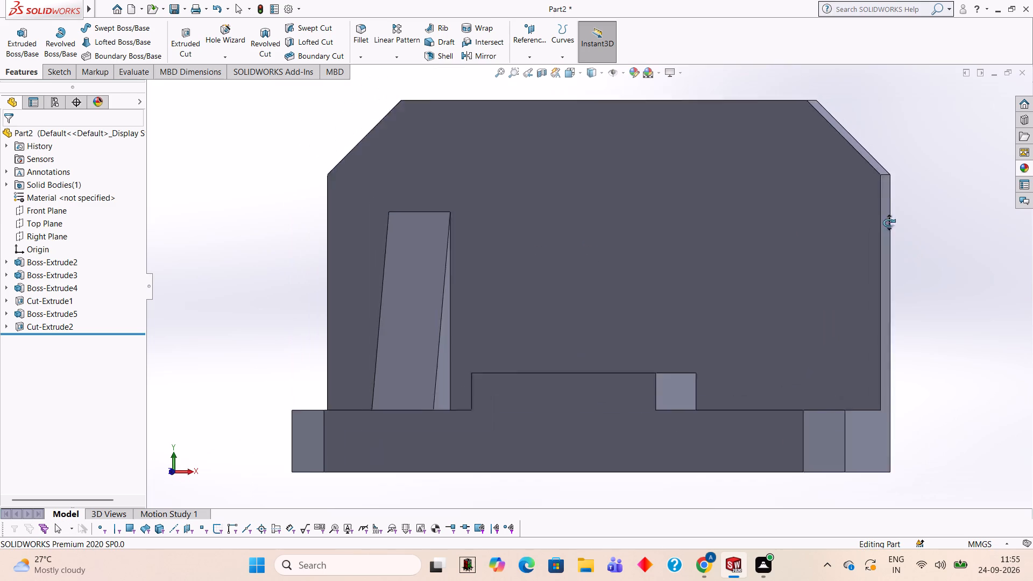
middle_drag(889, 223, 897, 234)
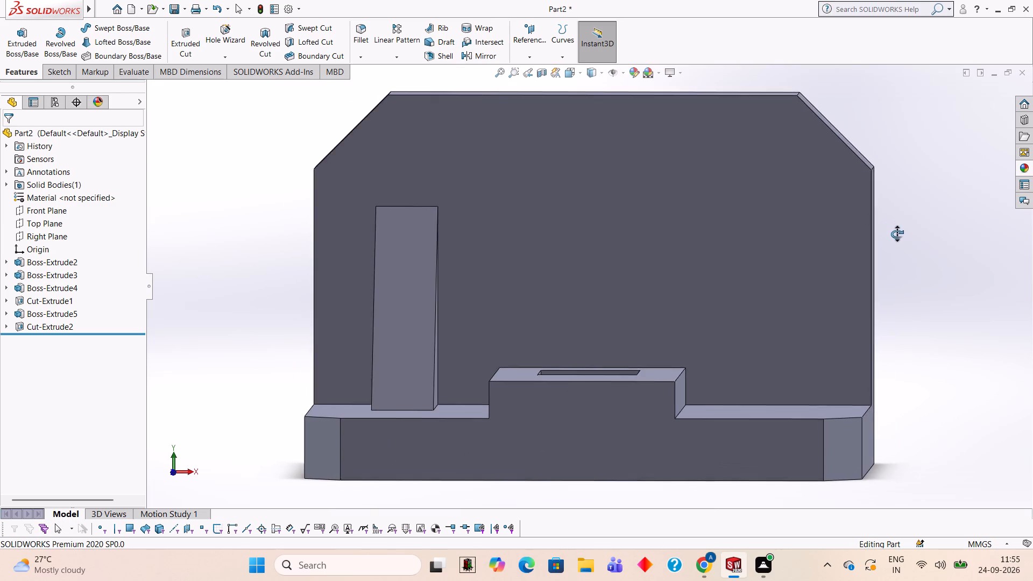
middle_drag(897, 234, 798, 239)
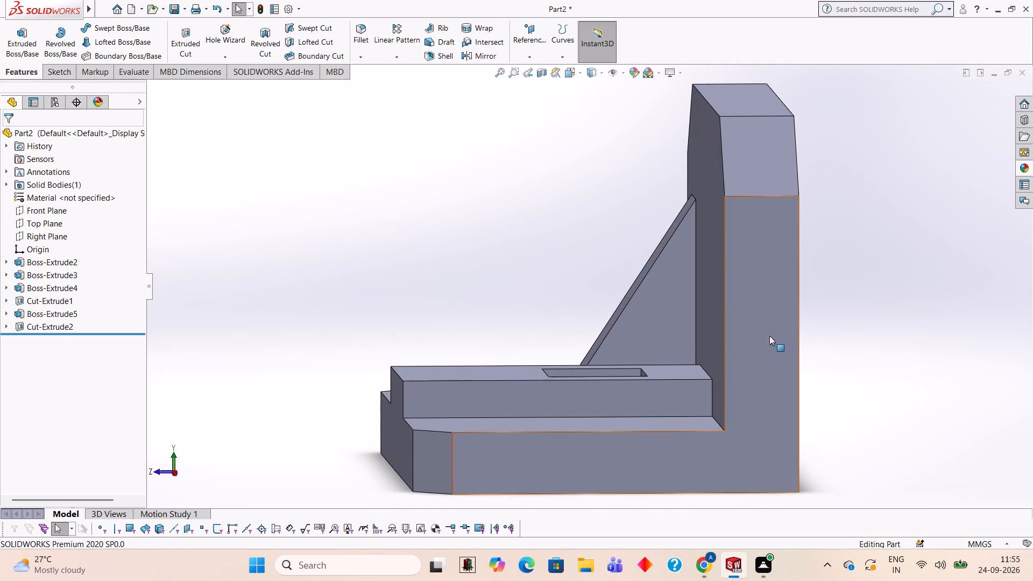
click(769, 336)
click(819, 307)
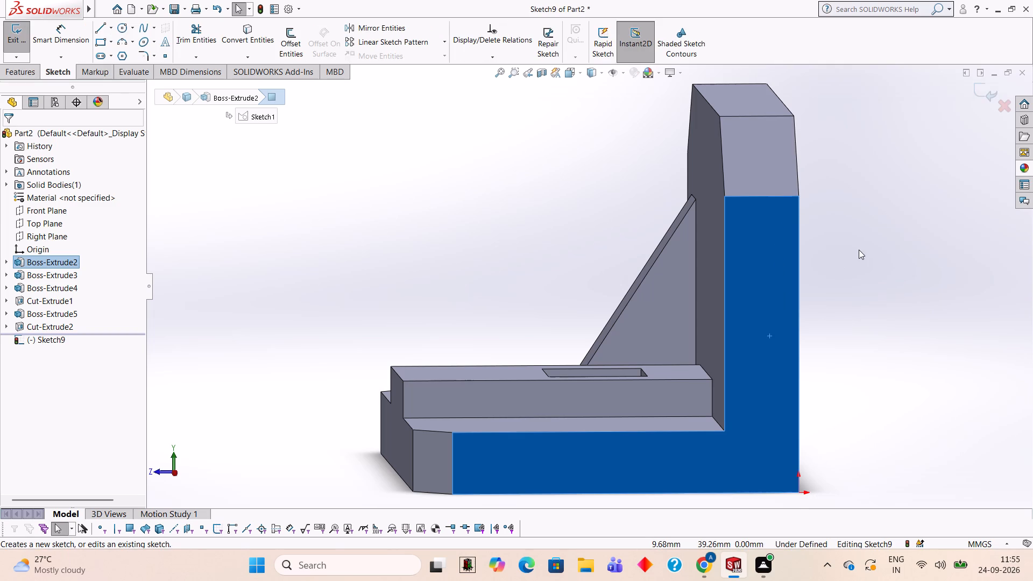
key(ctrl+8)
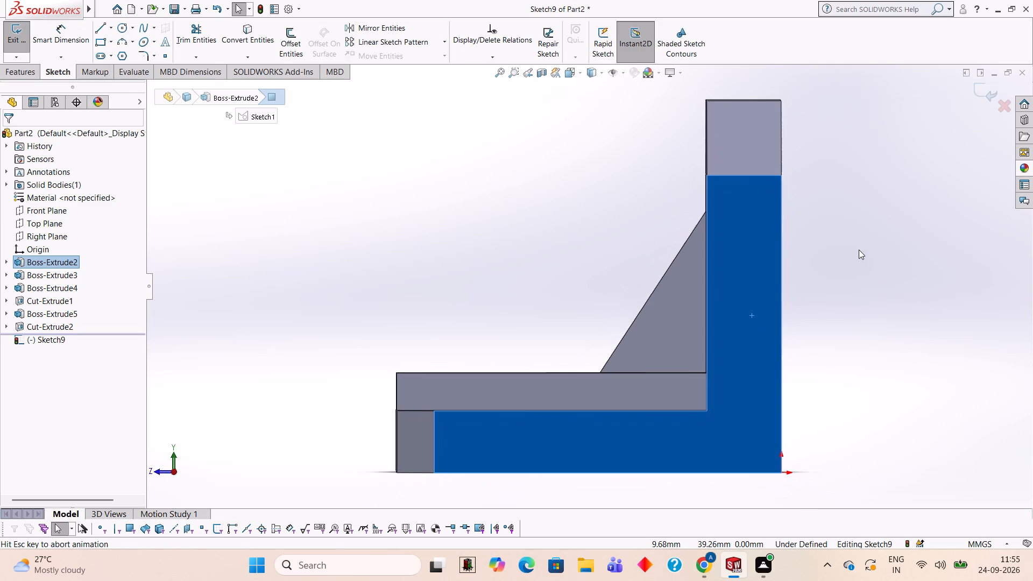
click(98, 31)
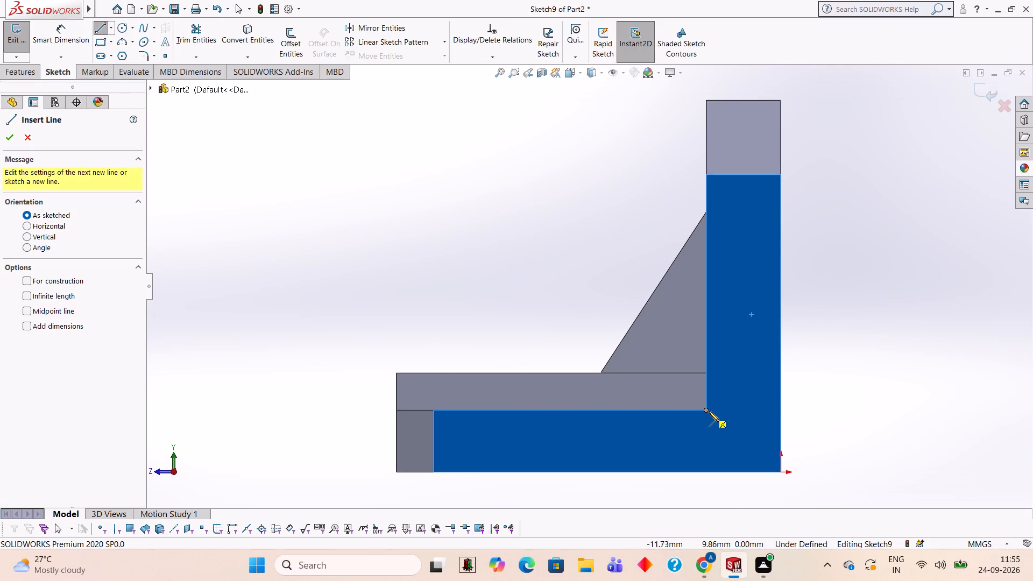
click(705, 409)
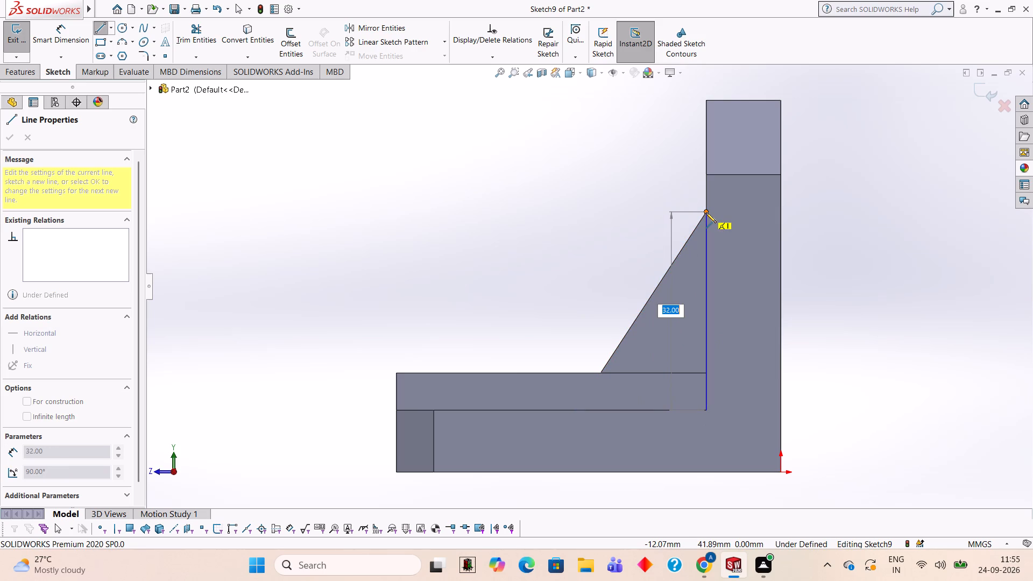
click(706, 212)
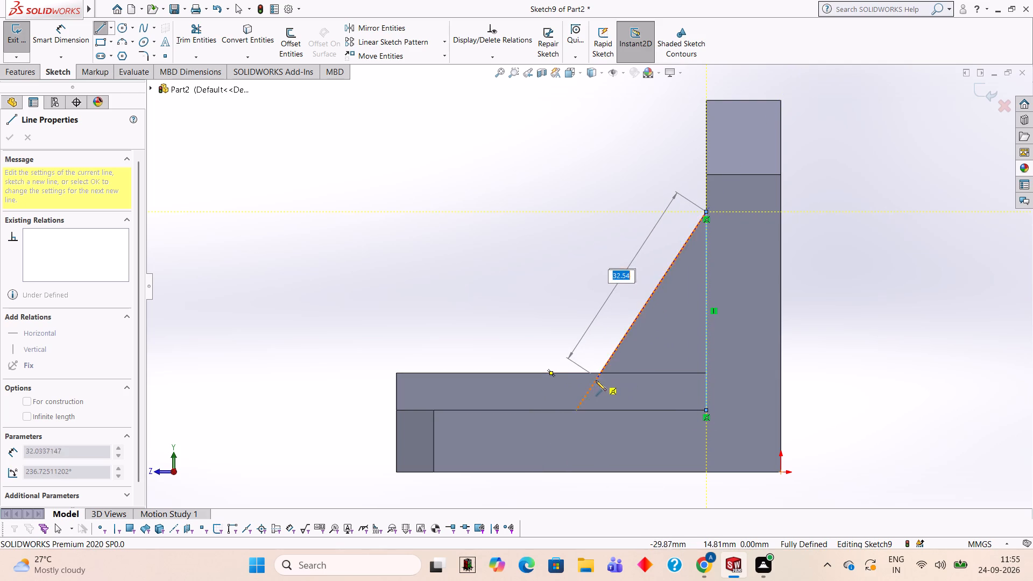
click(576, 409)
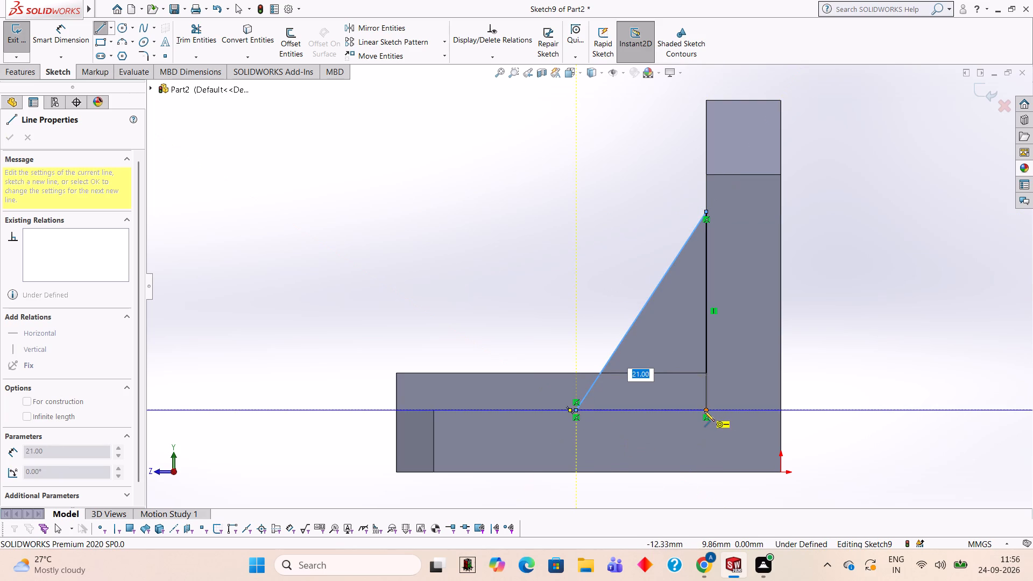
click(704, 411)
Extrude the right triangular profile 20 mm blind in the reversed direction, inward across the bracket, merged with the body.
middle_drag(579, 255, 615, 261)
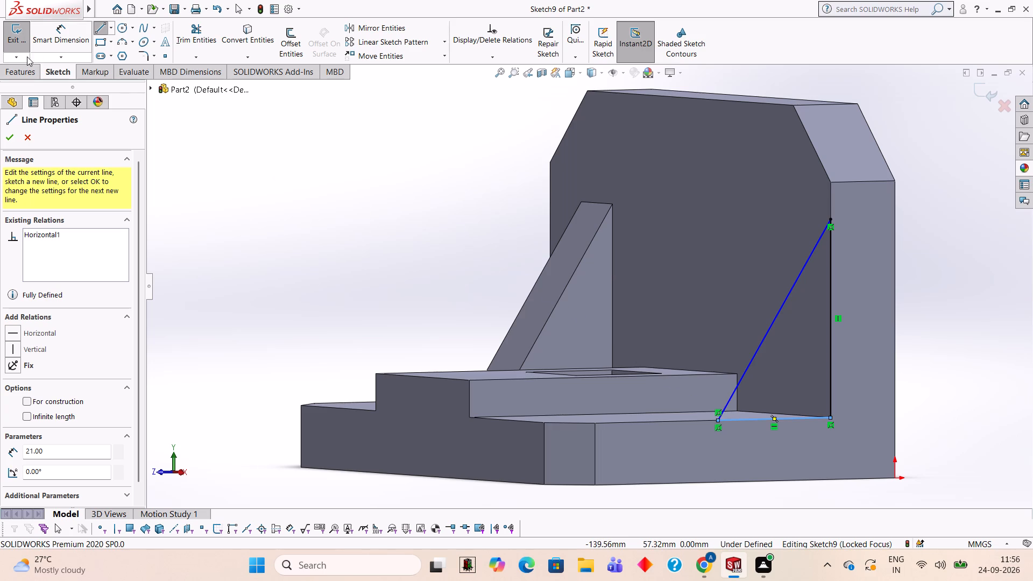
click(26, 69)
click(27, 43)
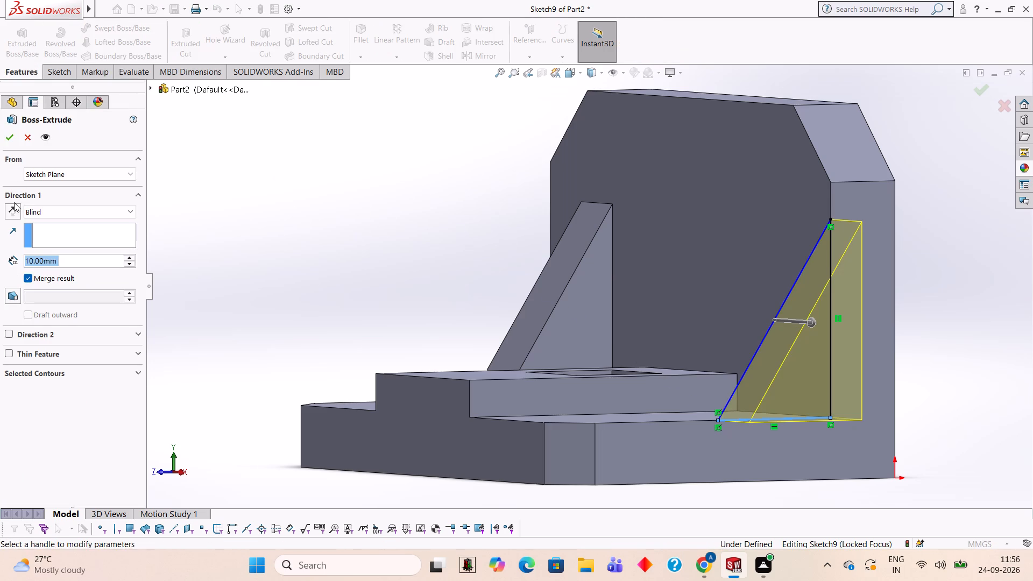
click(13, 208)
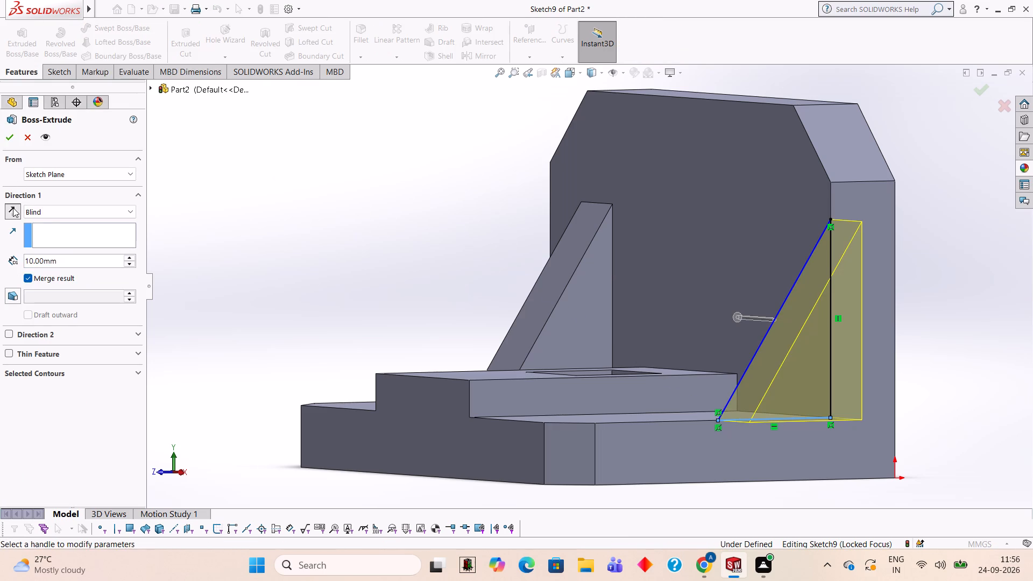
click(75, 256)
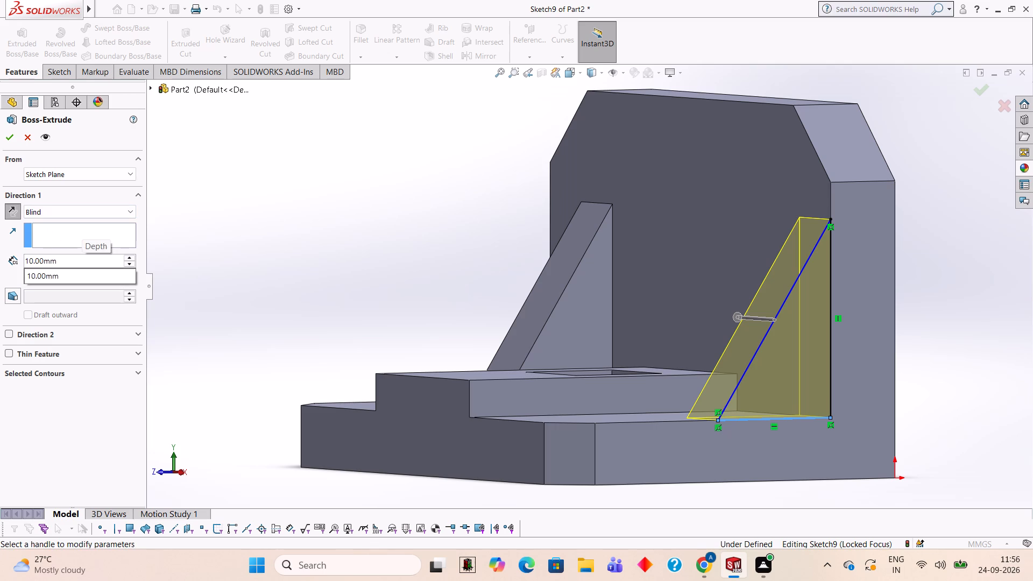
key(BackSpace)
key(BackSpace)
key(BackSpace)
key(BackSpace)
key(BackSpace)
key(BackSpace)
key(BackSpace)
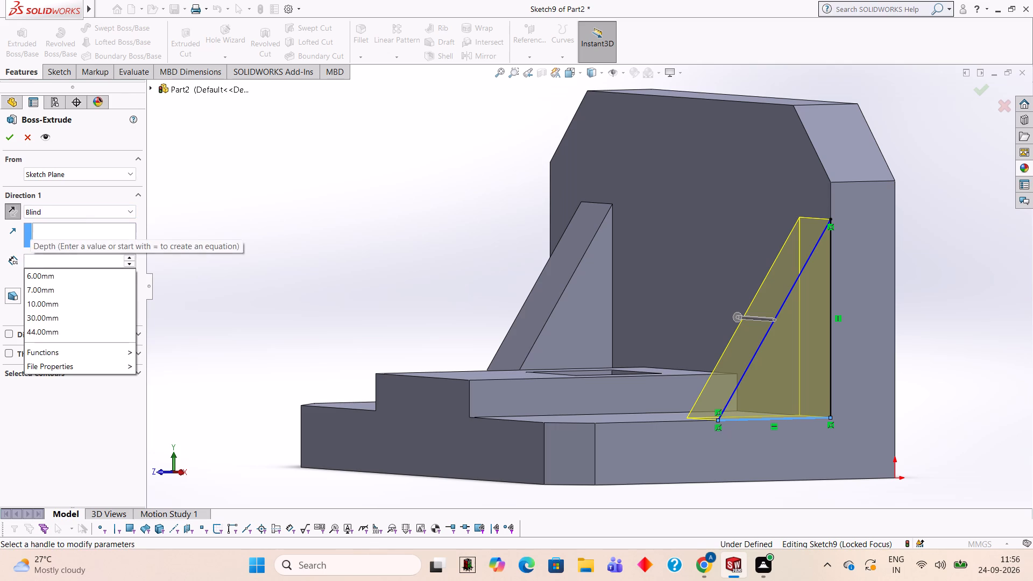
text(20)
key(Return)
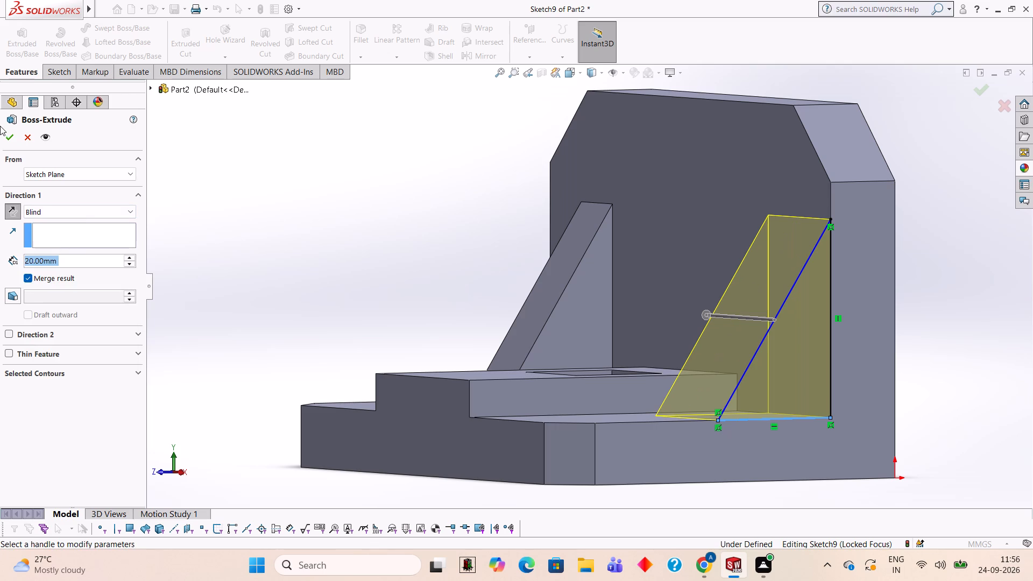
click(8, 135)
click(264, 271)
Sketch a triangle on the right side face: 32 mm vertical line down from the slope's top, 21 mm horizontal line, closing slope line.
middle_drag(264, 271, 296, 291)
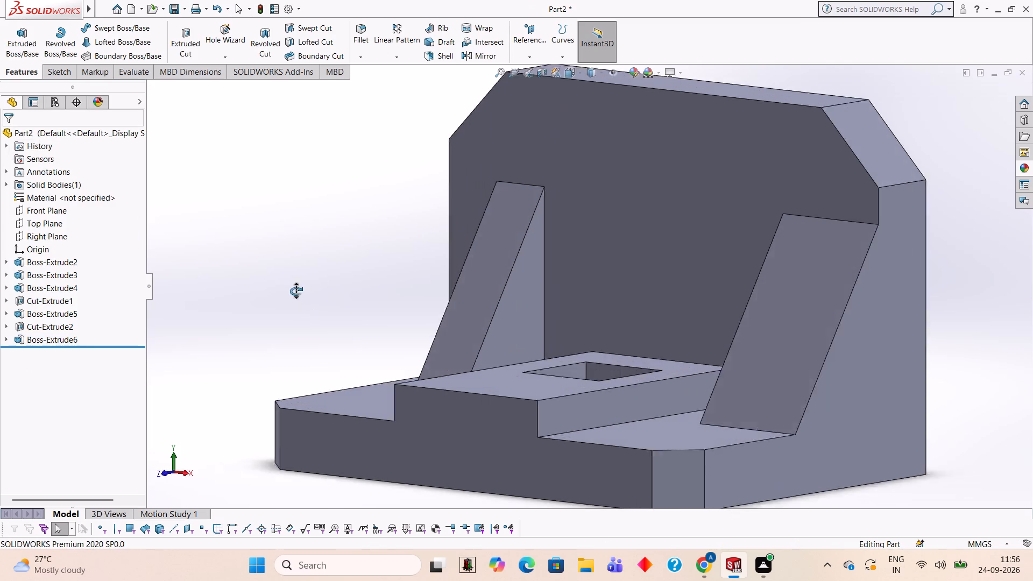
middle_drag(296, 291, 245, 259)
click(795, 348)
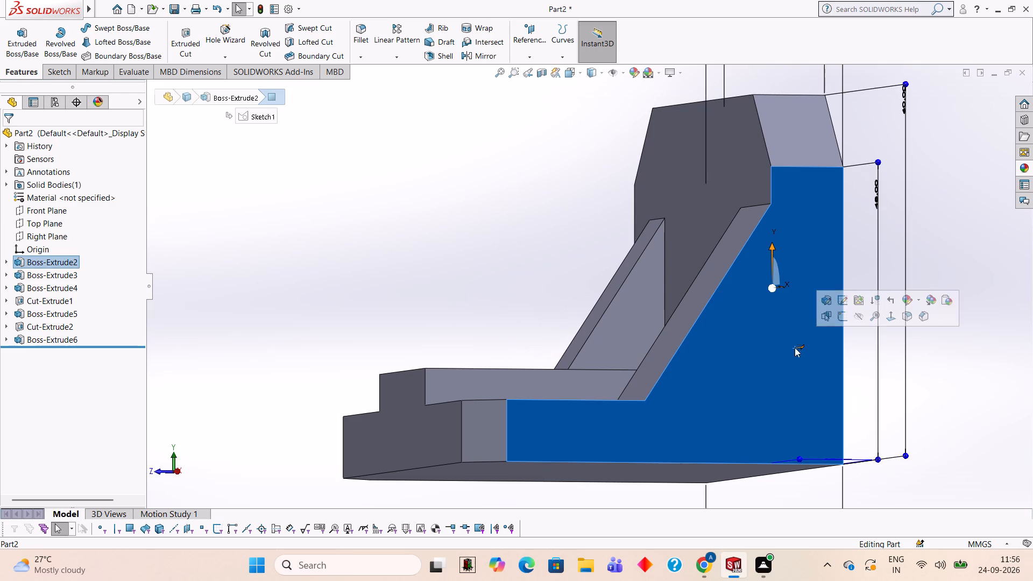
click(845, 321)
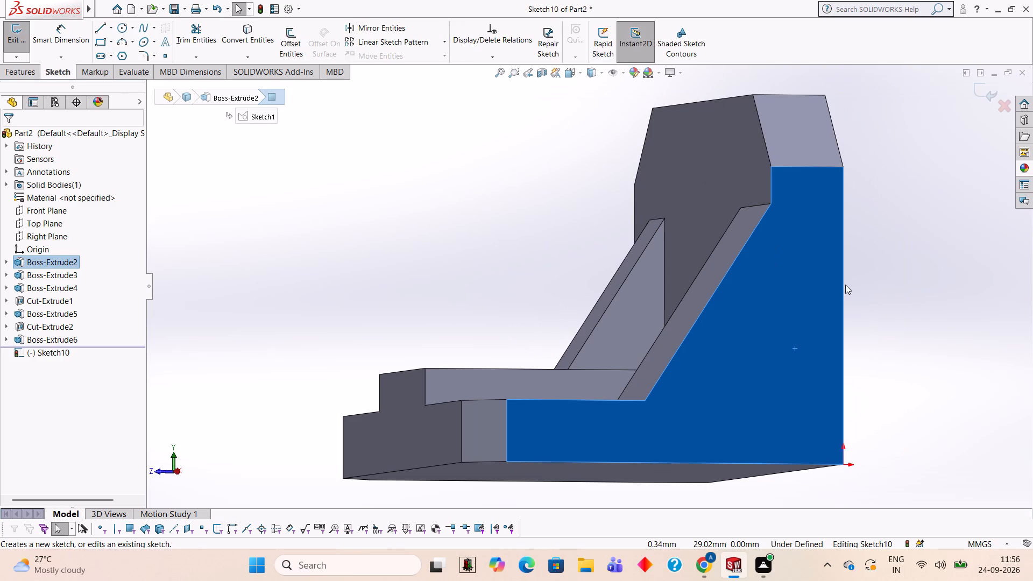
key(ctrl+8)
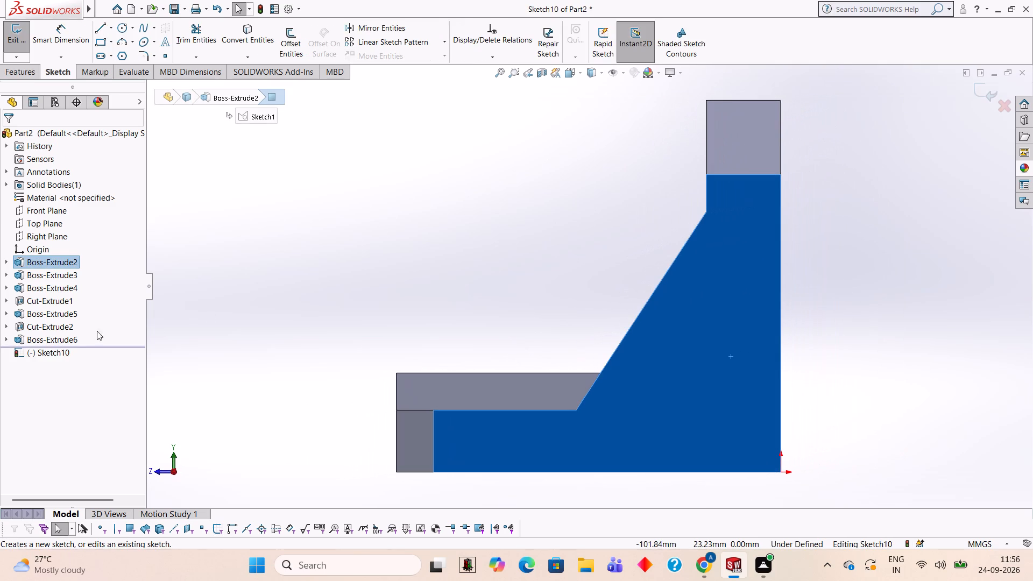
click(100, 26)
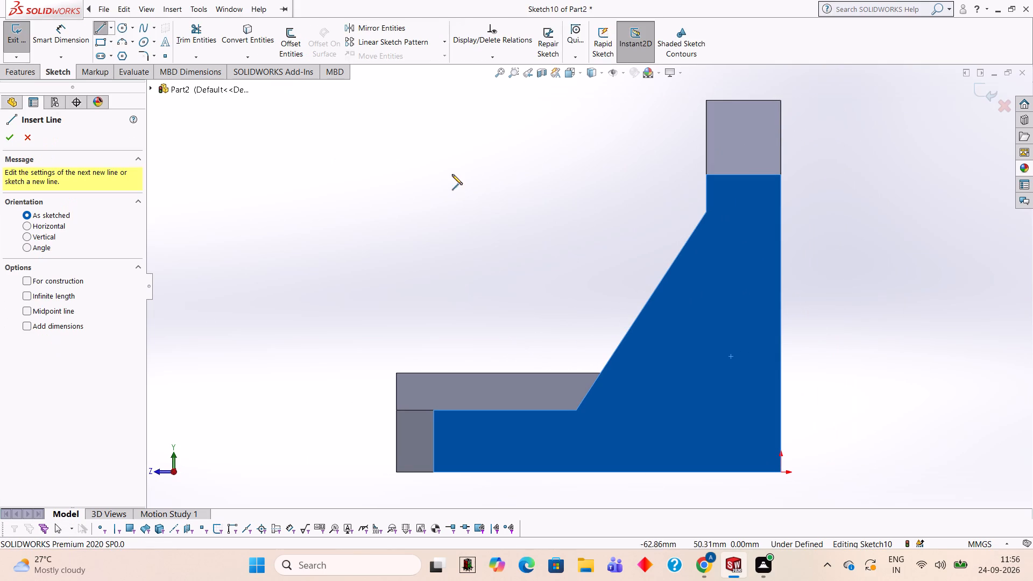
click(704, 211)
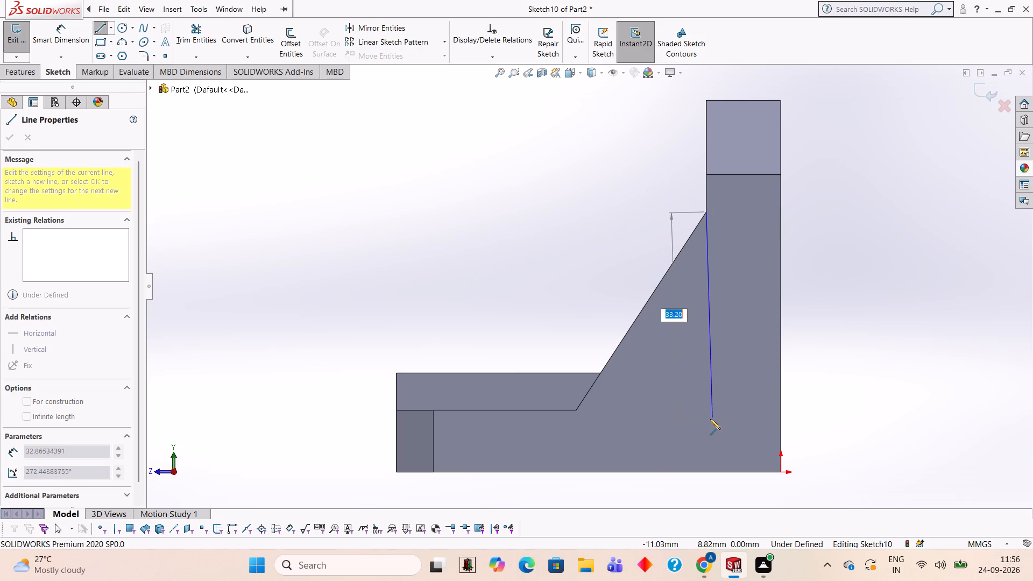
text(32)
key(Return)
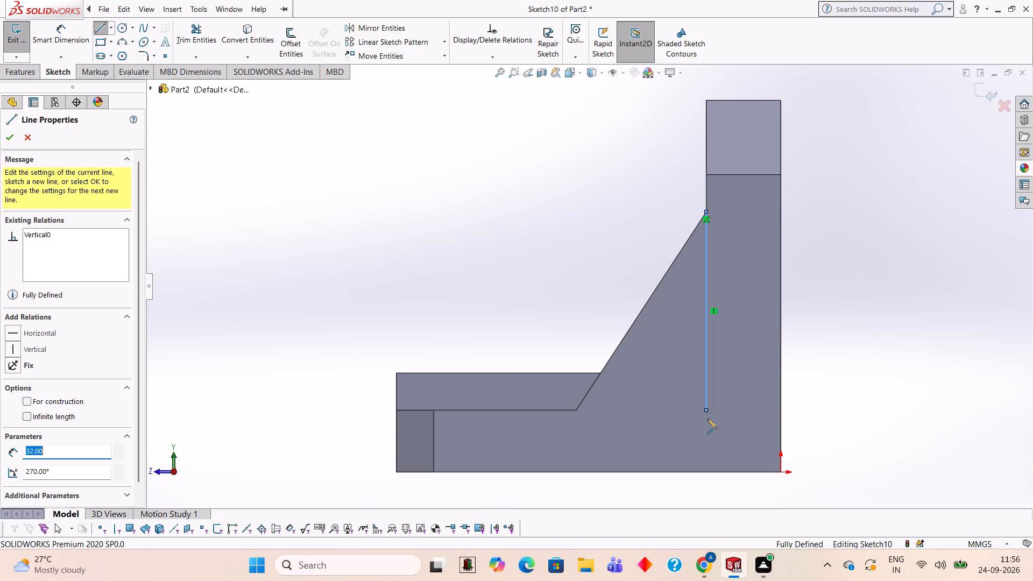
click(575, 410)
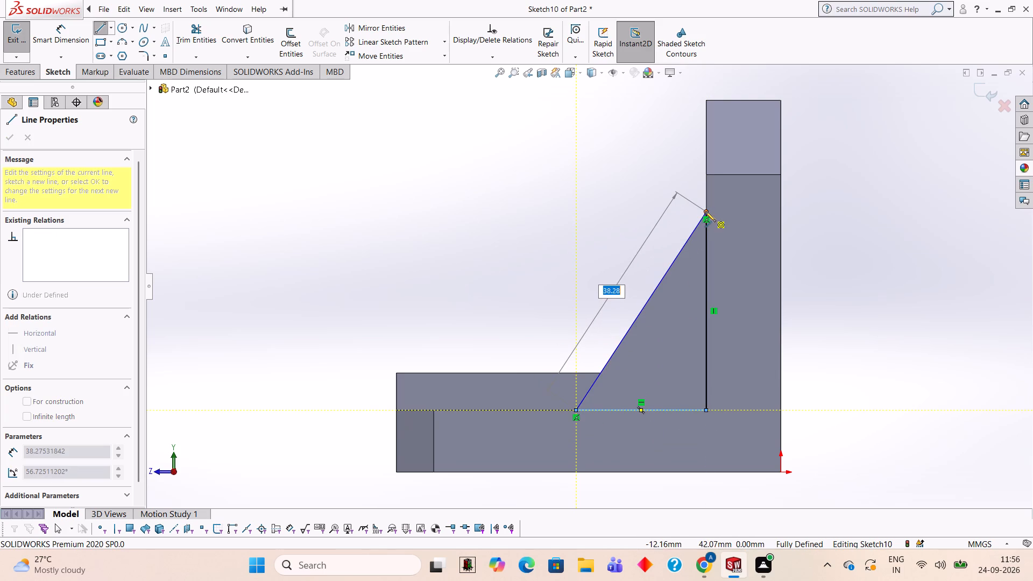
click(704, 211)
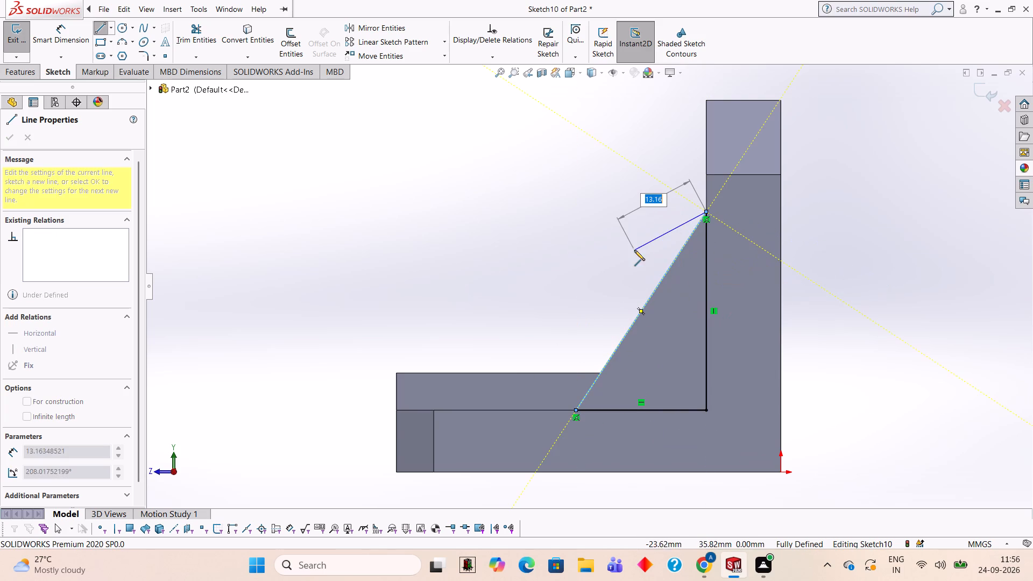
key(Escape)
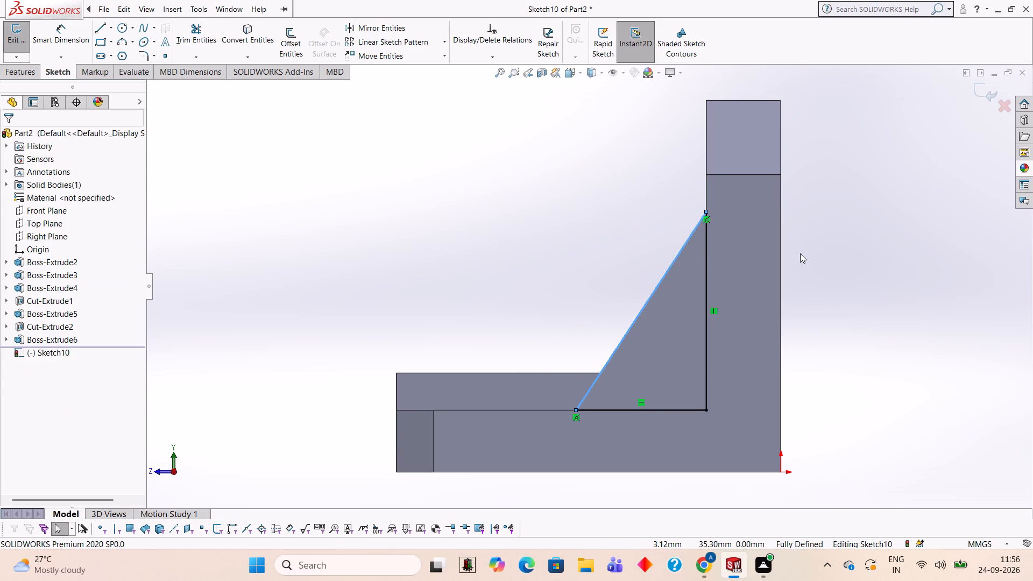
Cut-extrude the triangular profile 10 mm blind into the right rib from the side face.
middle_drag(814, 252, 852, 274)
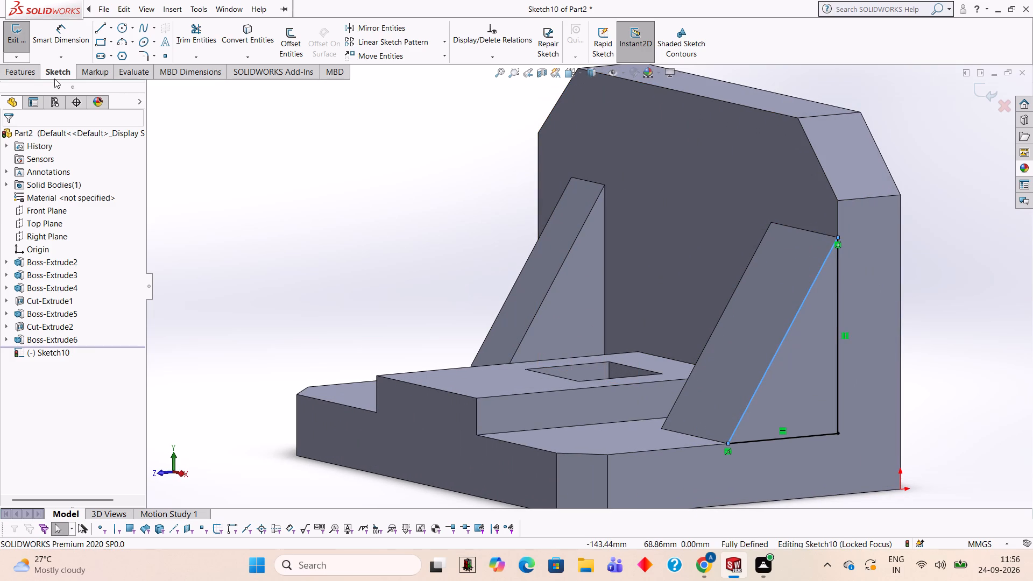
click(19, 78)
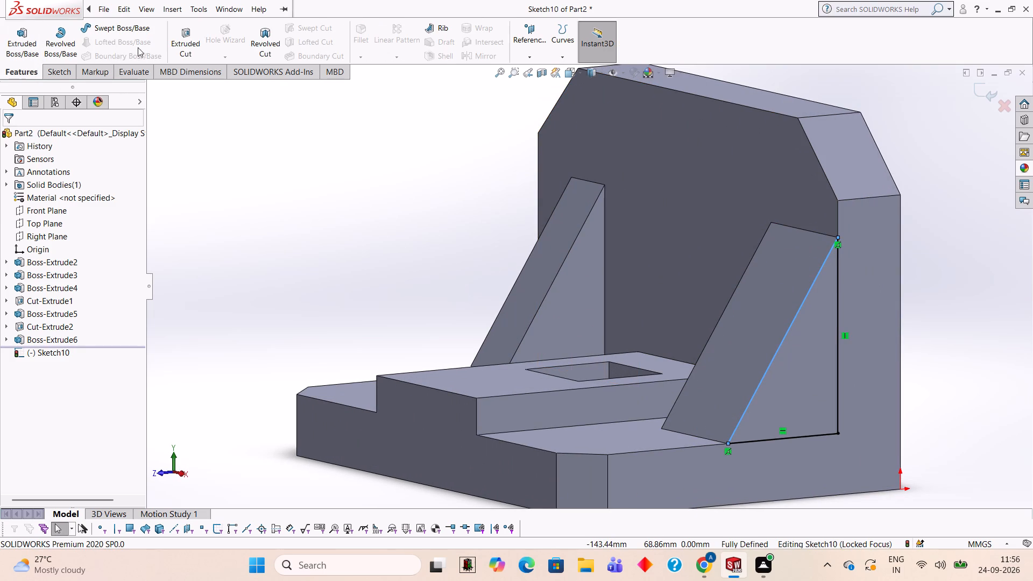
click(181, 46)
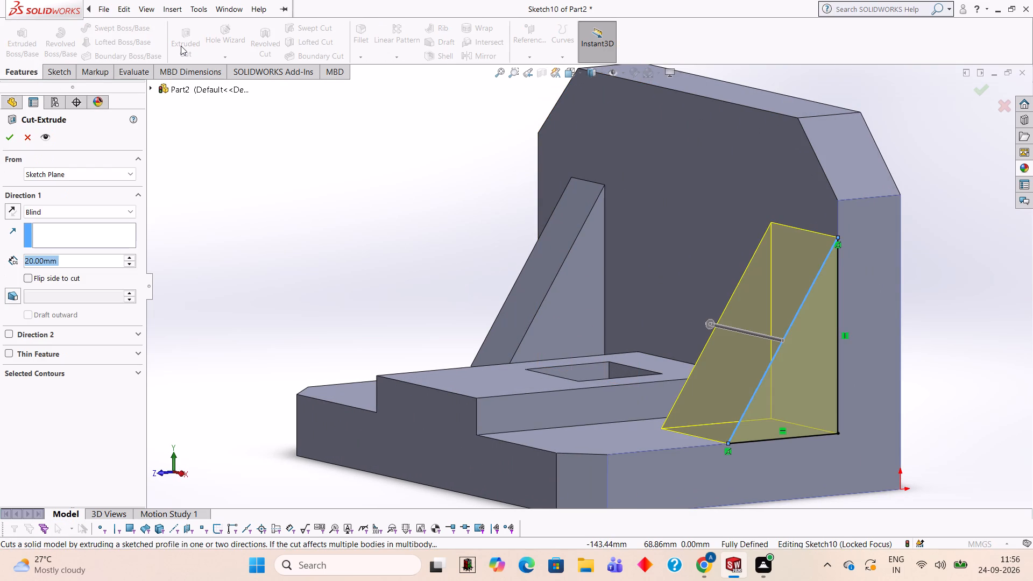
text(10)
key(Return)
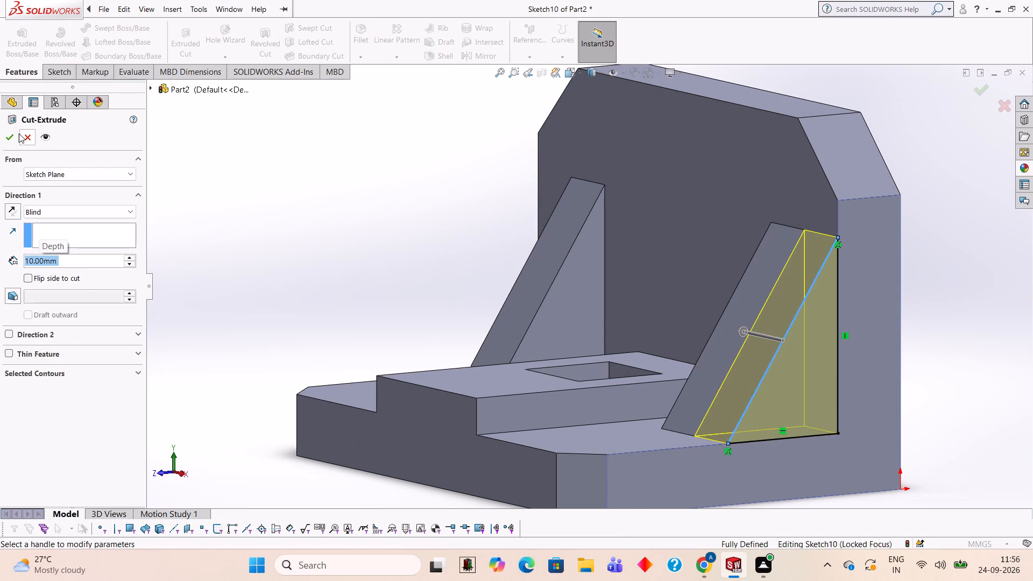
click(7, 134)
click(277, 143)
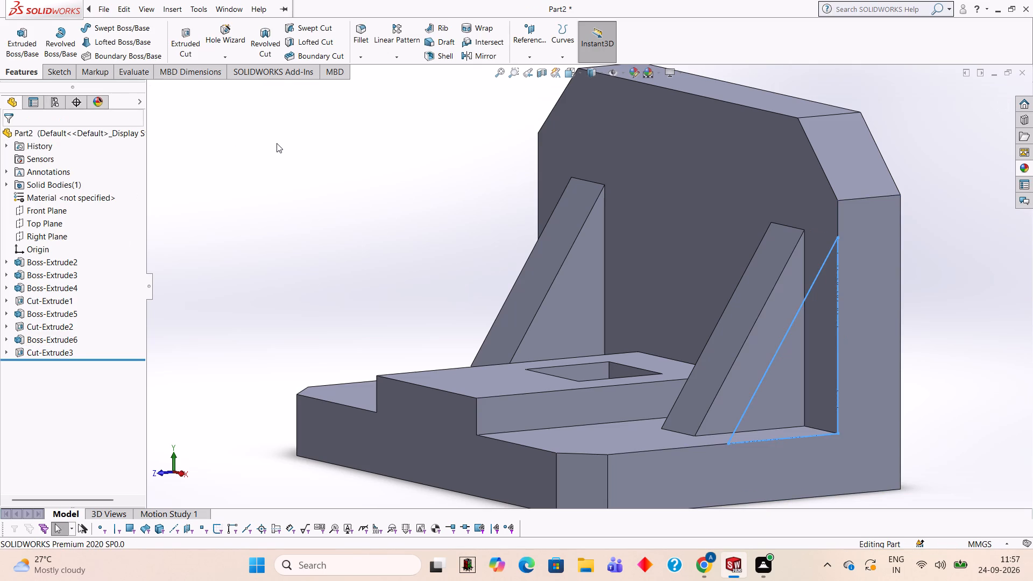
Examine the bracket's overall shape, including both inset ribs and the central block with its pocket.
middle_drag(277, 143, 312, 165)
scroll(307, 169, up, 2)
middle_drag(304, 169, 407, 196)
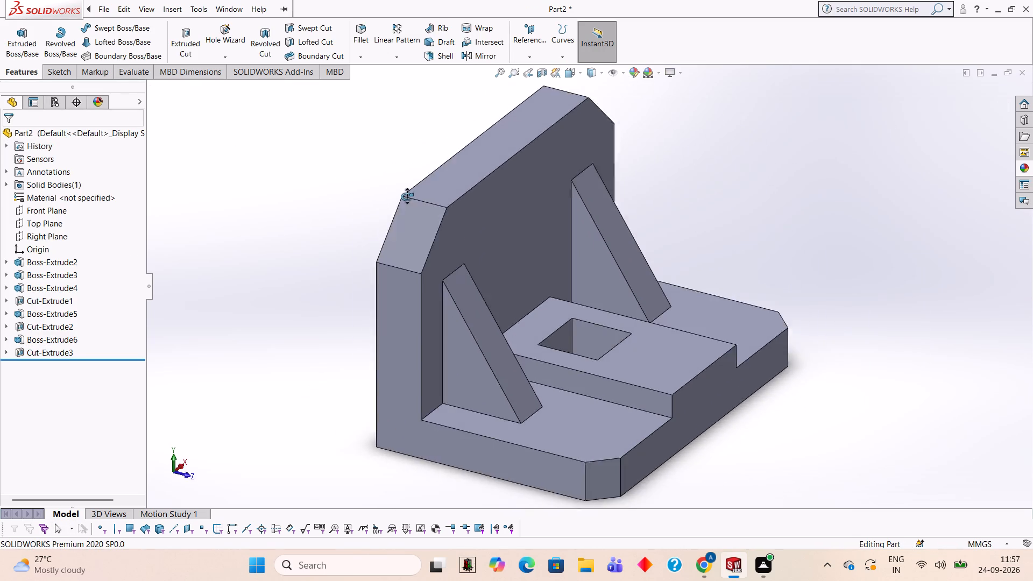
middle_drag(407, 196, 393, 175)
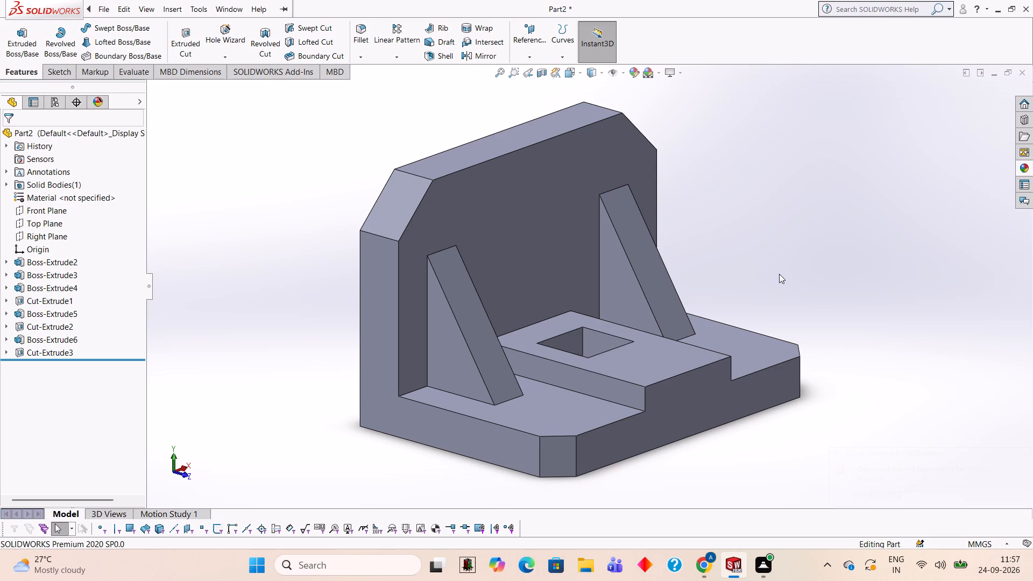
scroll(729, 252, down, 1)
scroll(729, 252, up, 1)
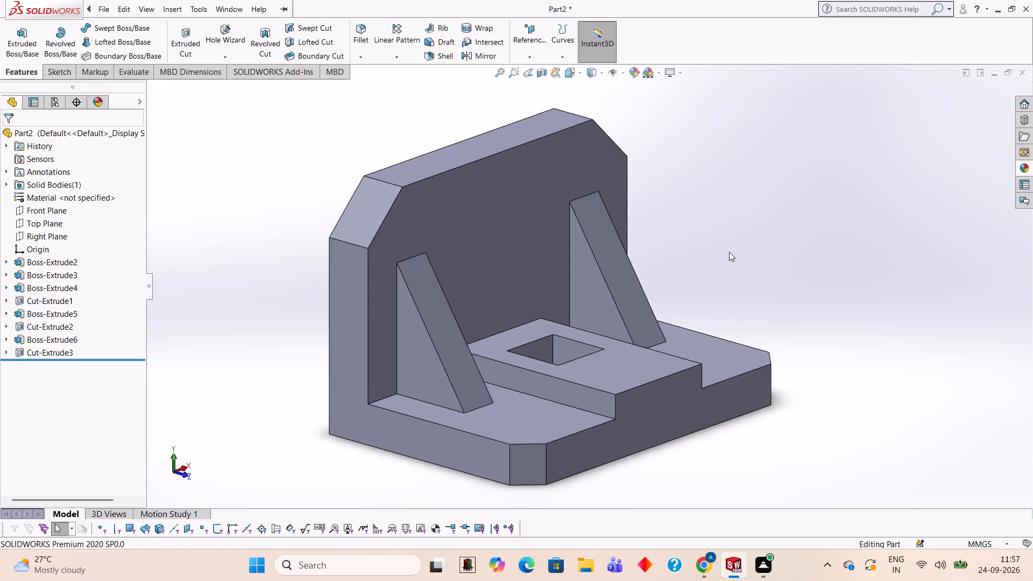
scroll(729, 252, down, 1)
scroll(728, 257, up, 1)
scroll(249, 272, up, 1)
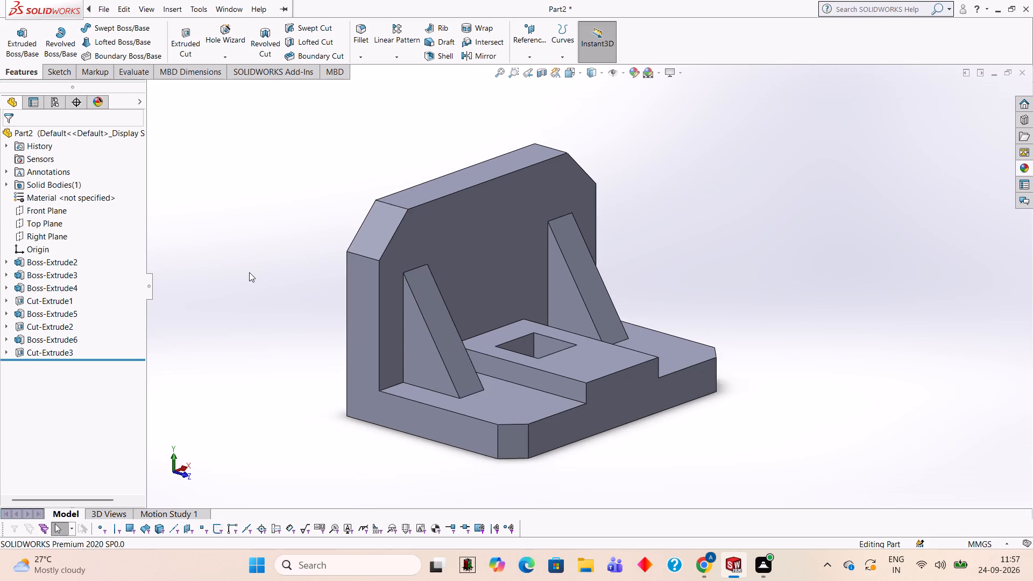
scroll(249, 272, down, 1)
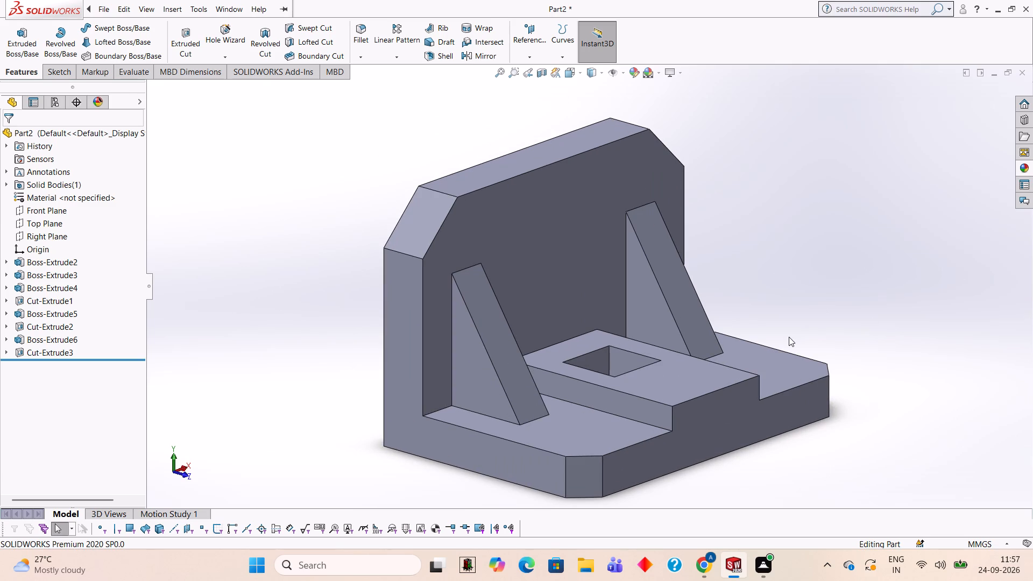
Apply the solid Yellow appearance to the whole bracket body.
click(1030, 168)
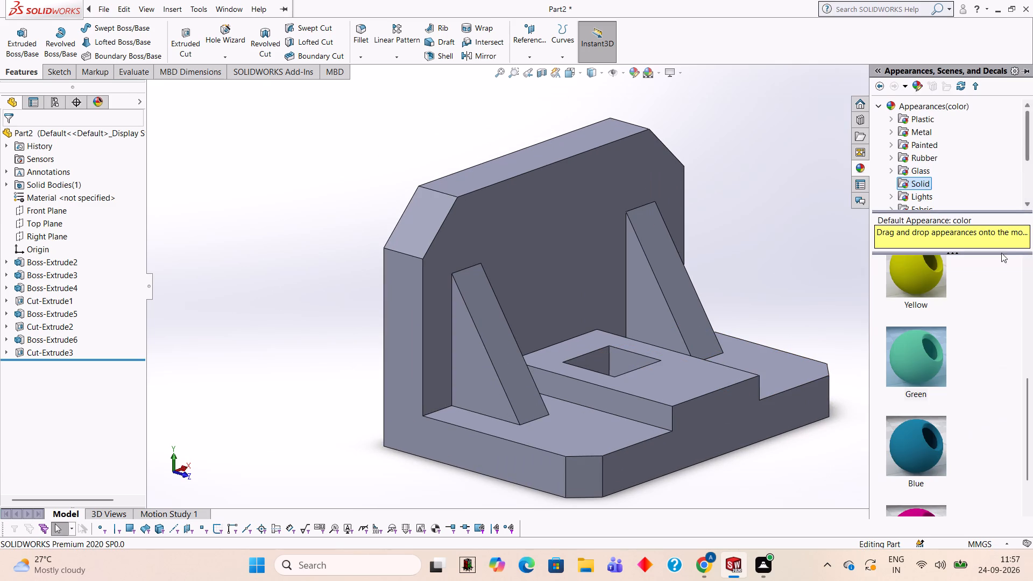
drag(921, 268, 550, 265)
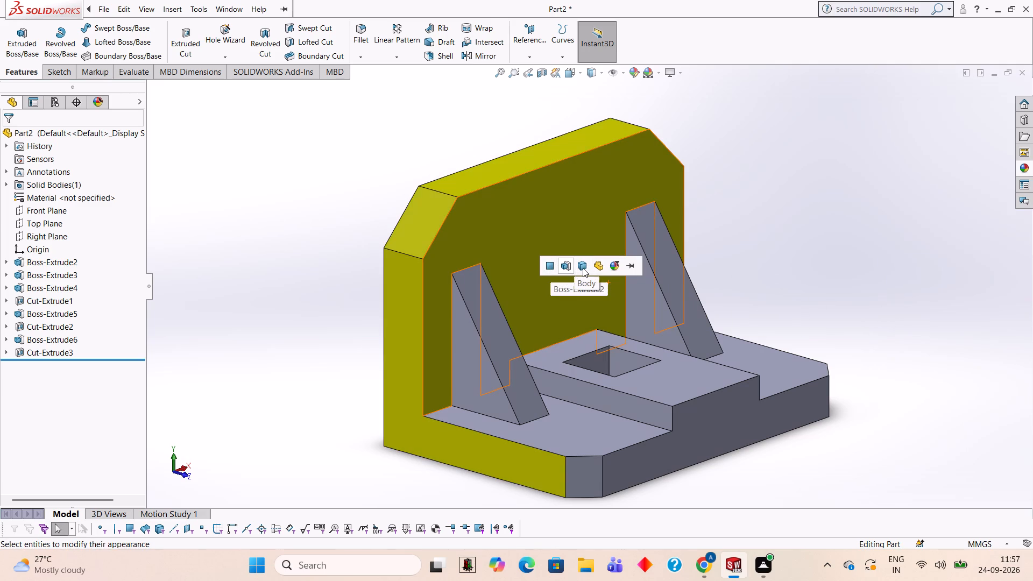
click(583, 268)
Apply the solid Blue appearance to the square pocket's cut feature in the central block.
scroll(742, 253, up, 1)
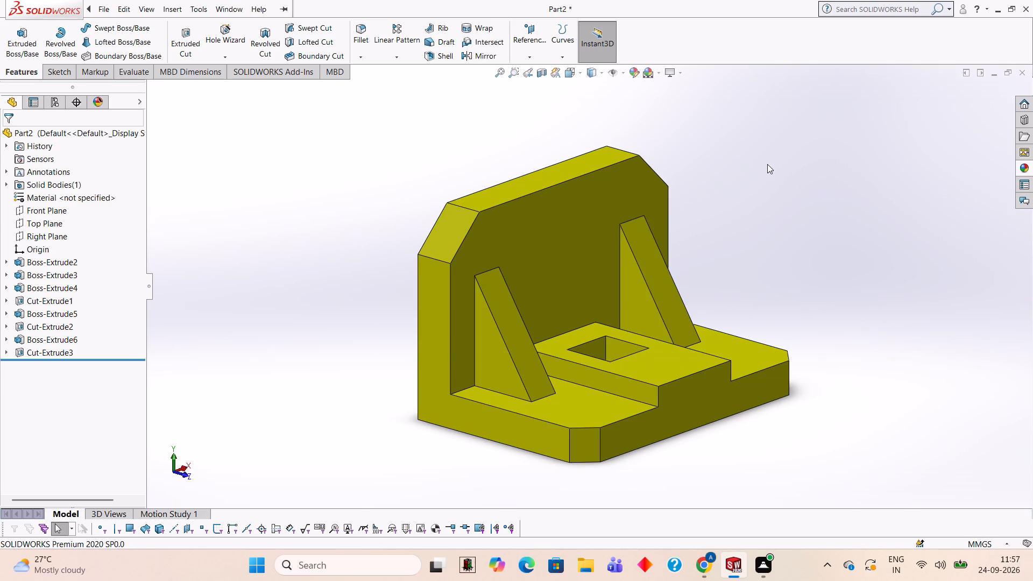
middle_drag(769, 168, 767, 271)
click(1026, 170)
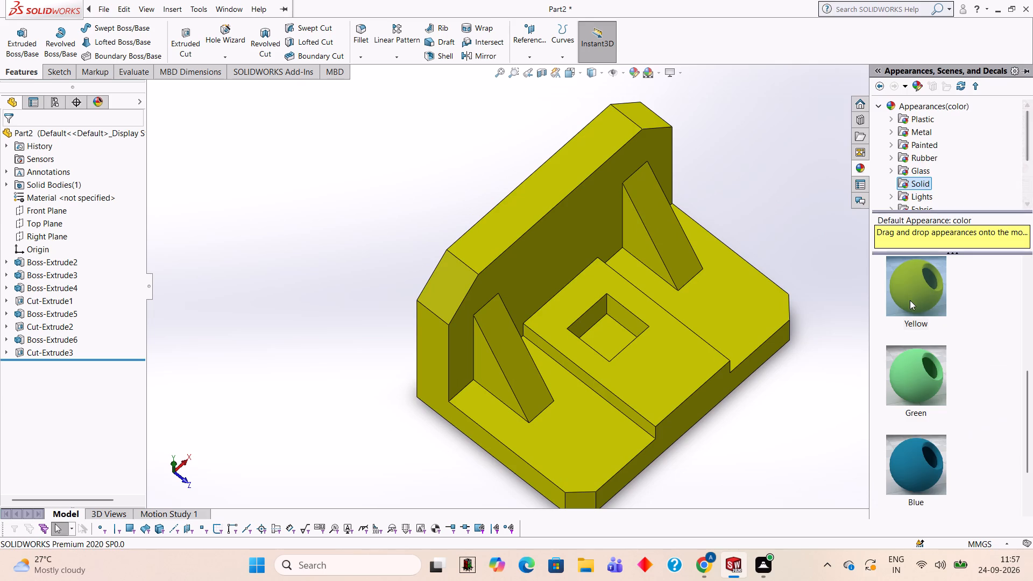
drag(918, 452, 625, 348)
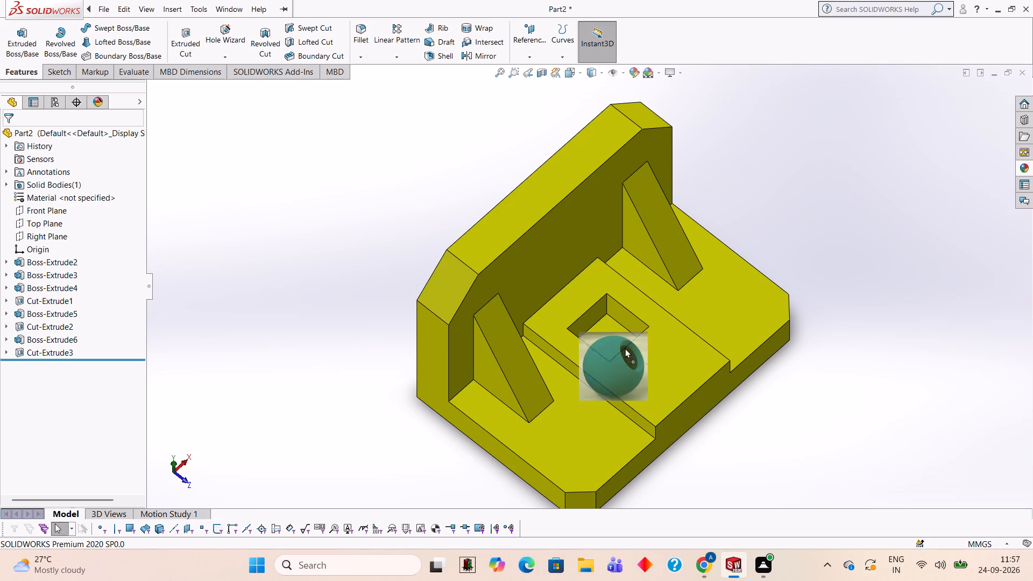
drag(625, 348, 618, 313)
click(618, 313)
Apply the solid Pink appearance to the left rib, covering both its extrude feature and its side cut feature.
middle_drag(865, 441, 848, 387)
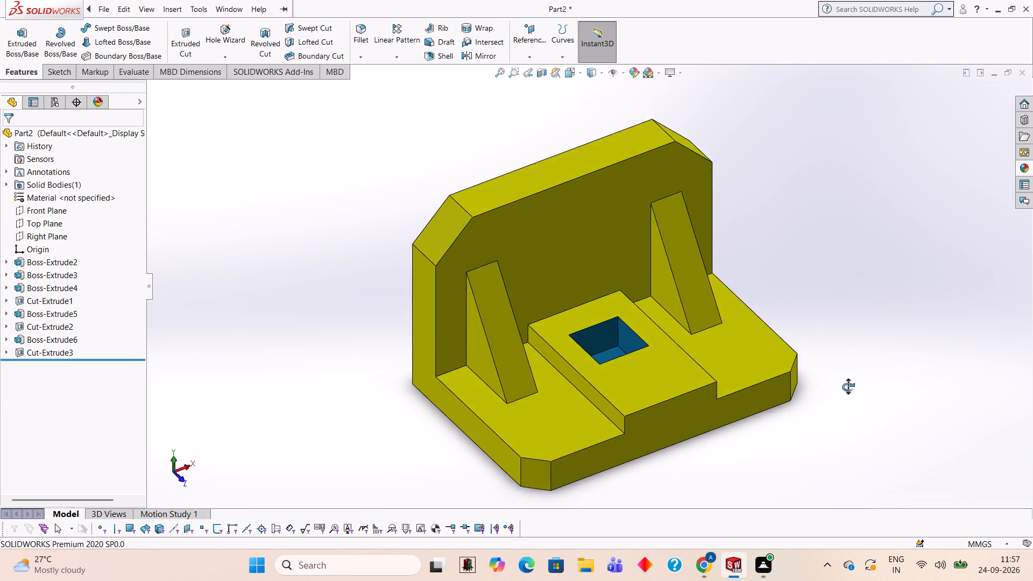
middle_drag(848, 387, 868, 352)
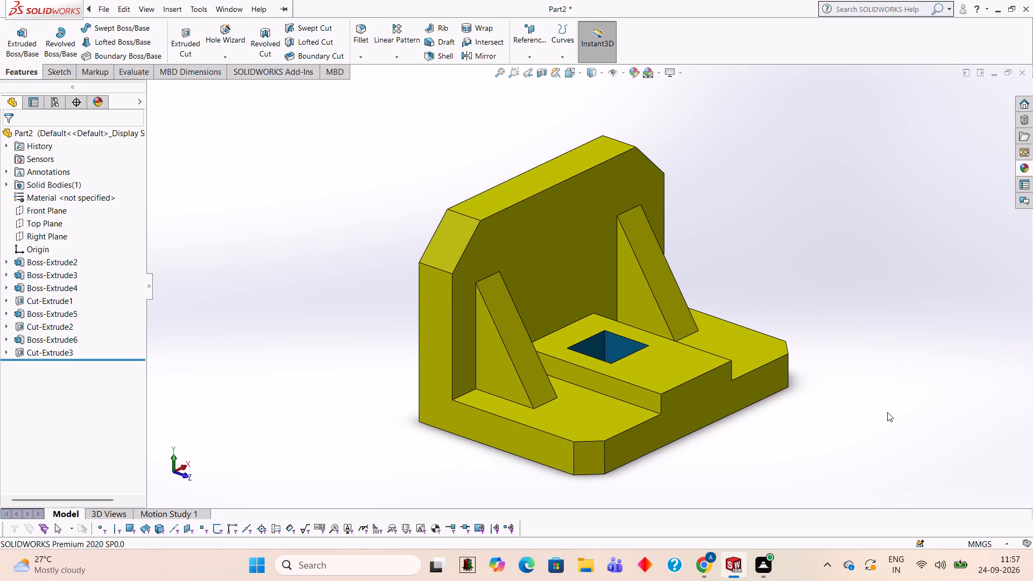
click(1025, 162)
scroll(954, 357, down, 2)
scroll(932, 419, down, 1)
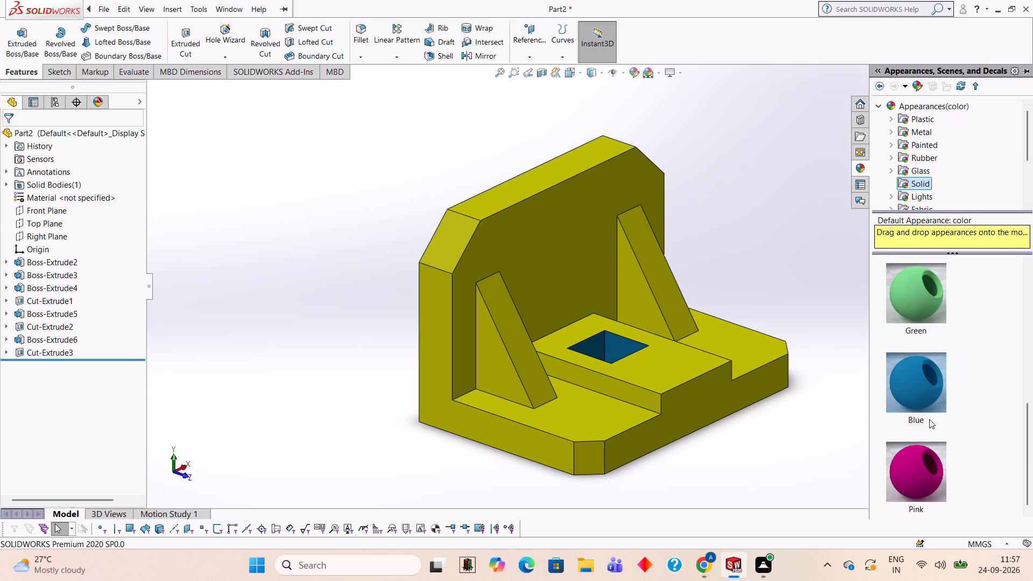
drag(931, 465, 523, 350)
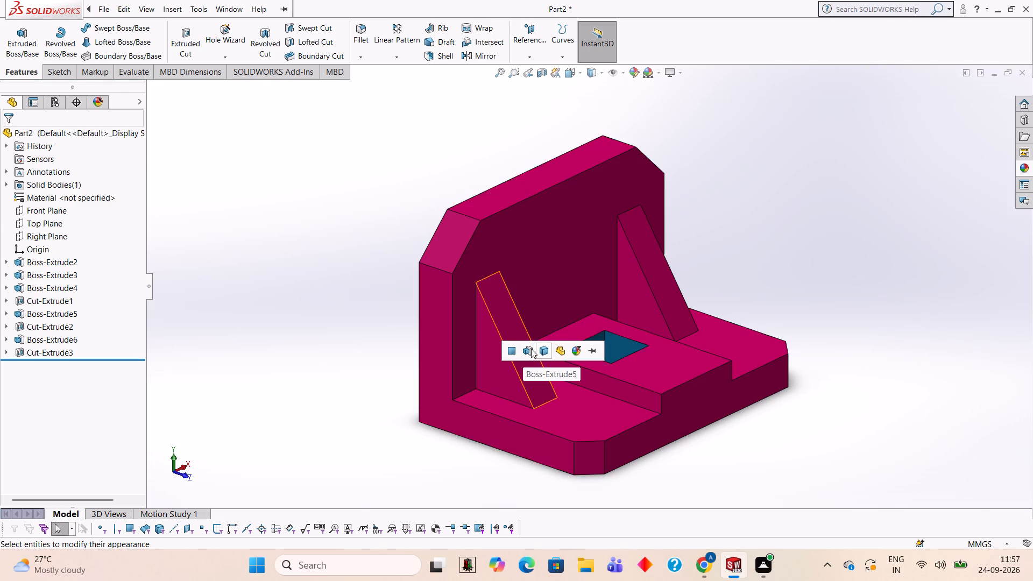
click(530, 349)
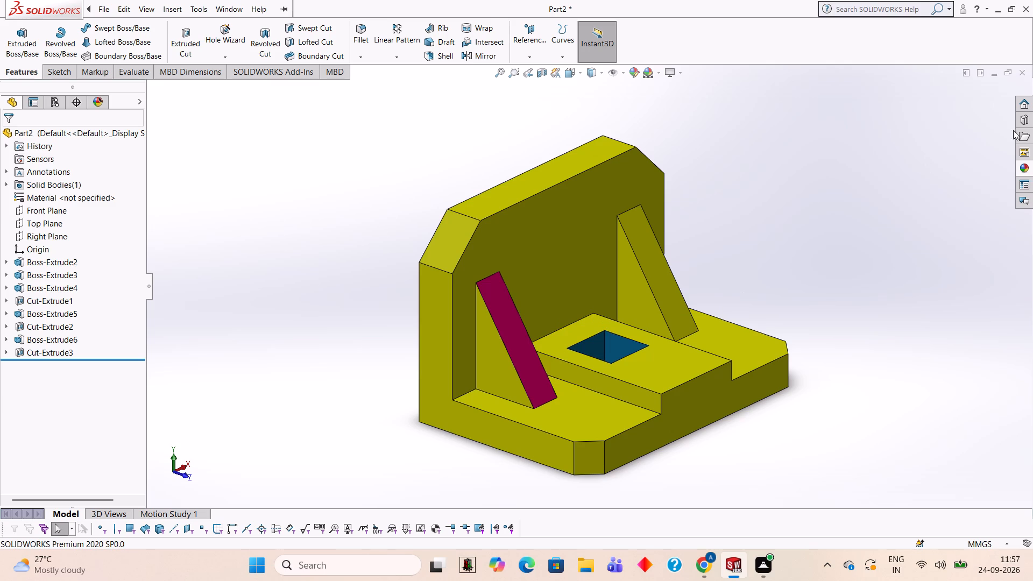
scroll(355, 340, down, 1)
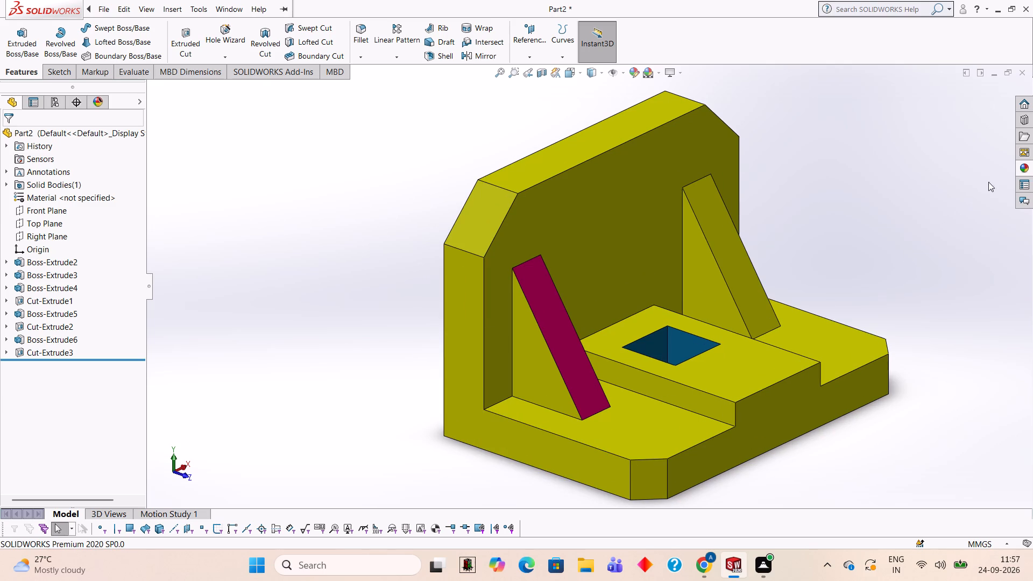
click(1025, 170)
drag(931, 478, 542, 373)
click(542, 373)
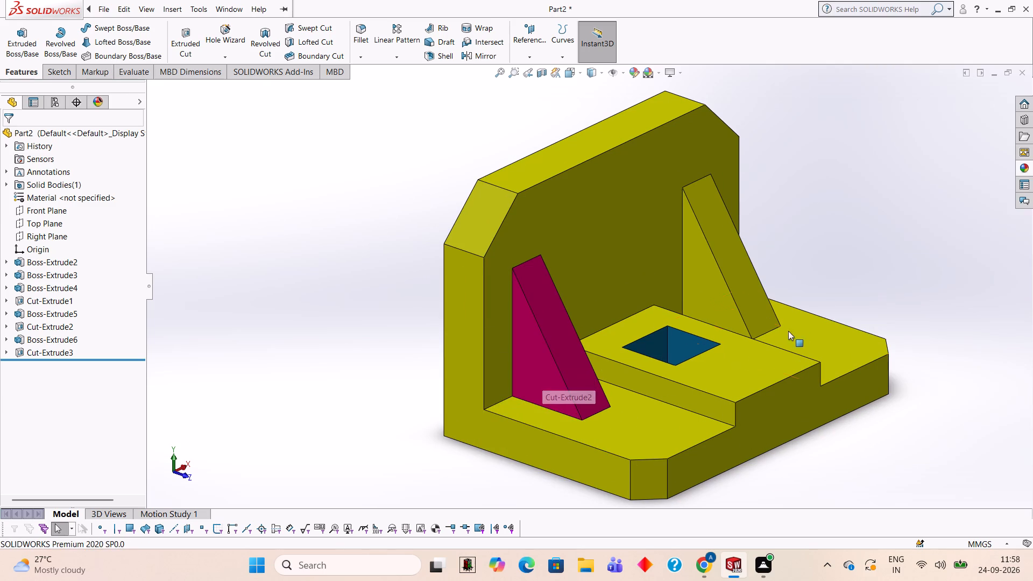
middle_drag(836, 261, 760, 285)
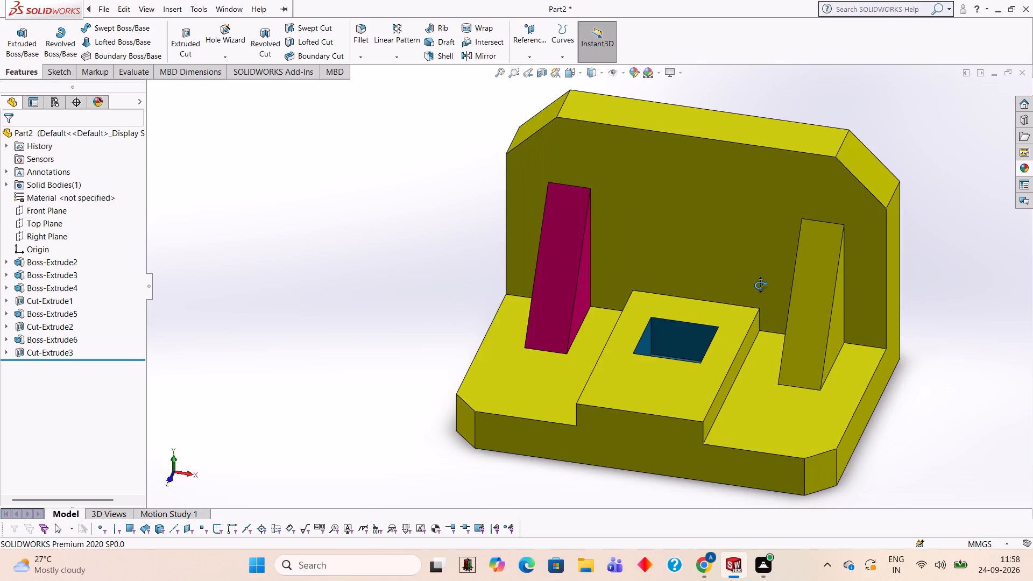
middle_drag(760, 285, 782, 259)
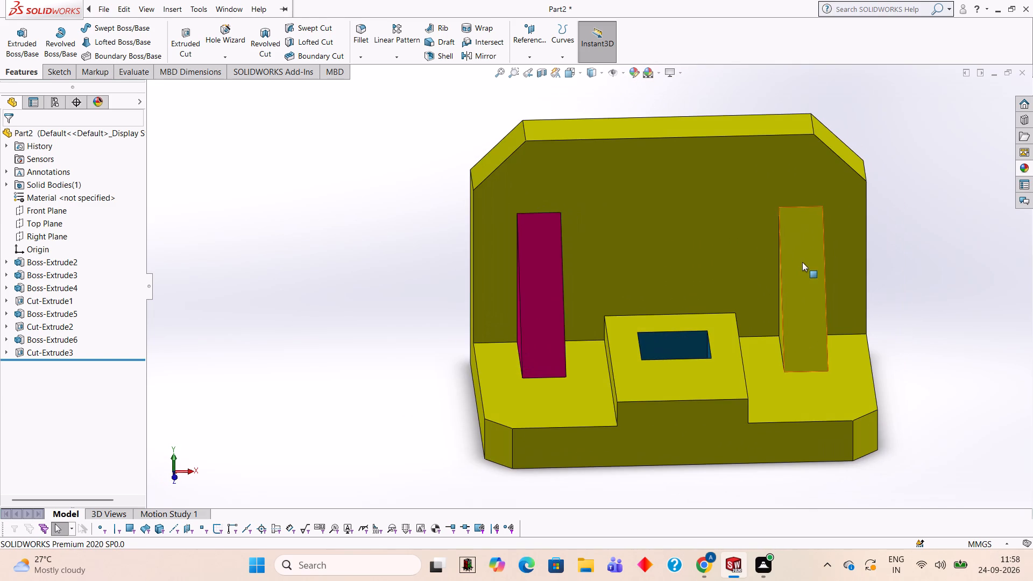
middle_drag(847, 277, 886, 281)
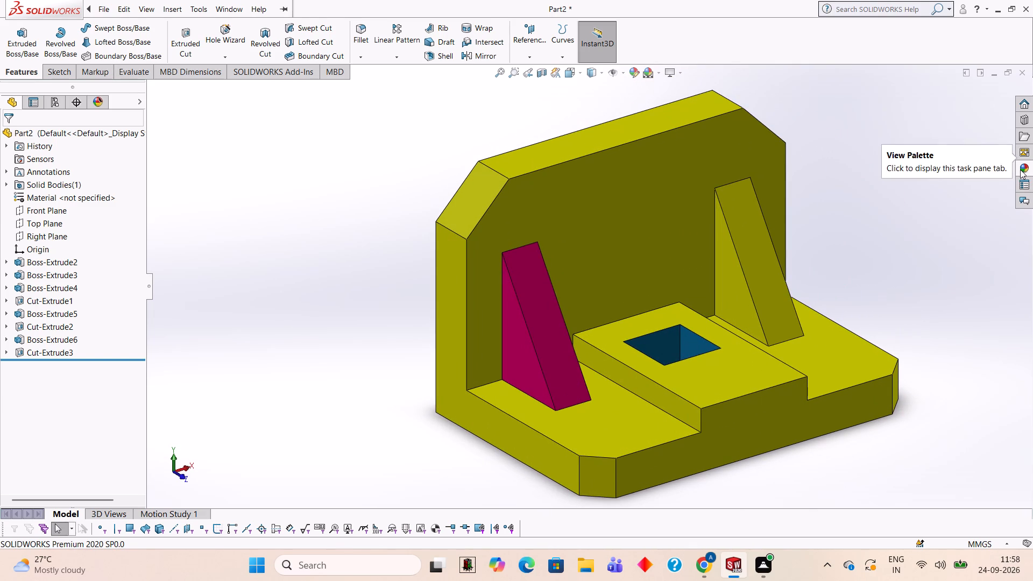
Apply the solid Pink appearance to the right rib, including its outer side face.
click(1020, 169)
drag(903, 466, 799, 298)
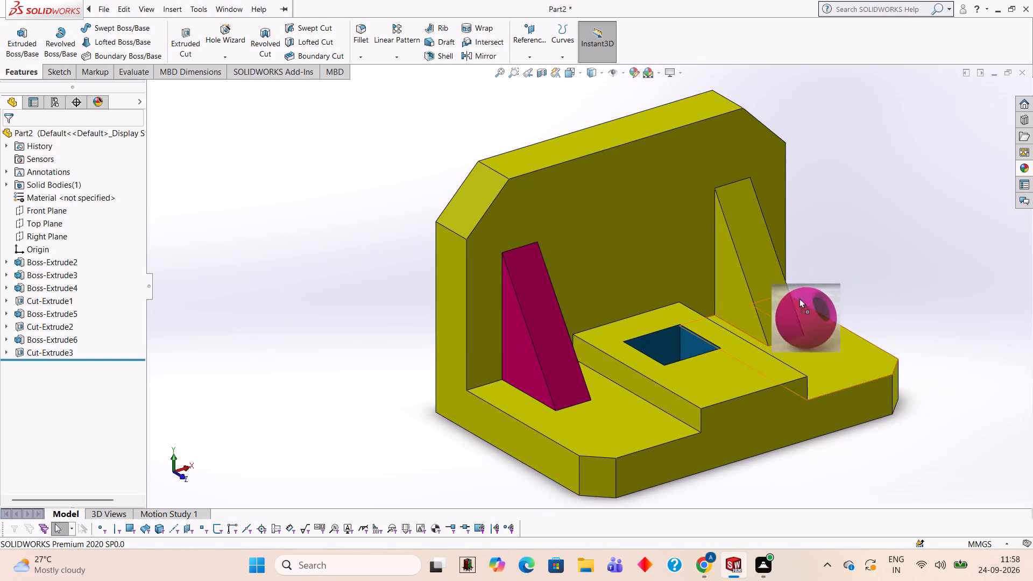
drag(799, 298, 758, 260)
click(756, 260)
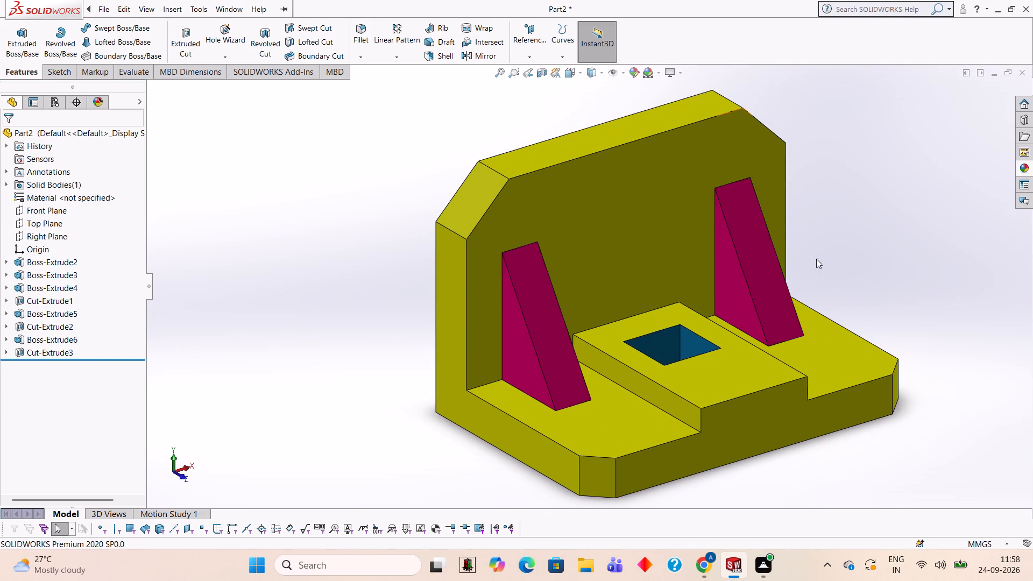
middle_drag(867, 242, 771, 237)
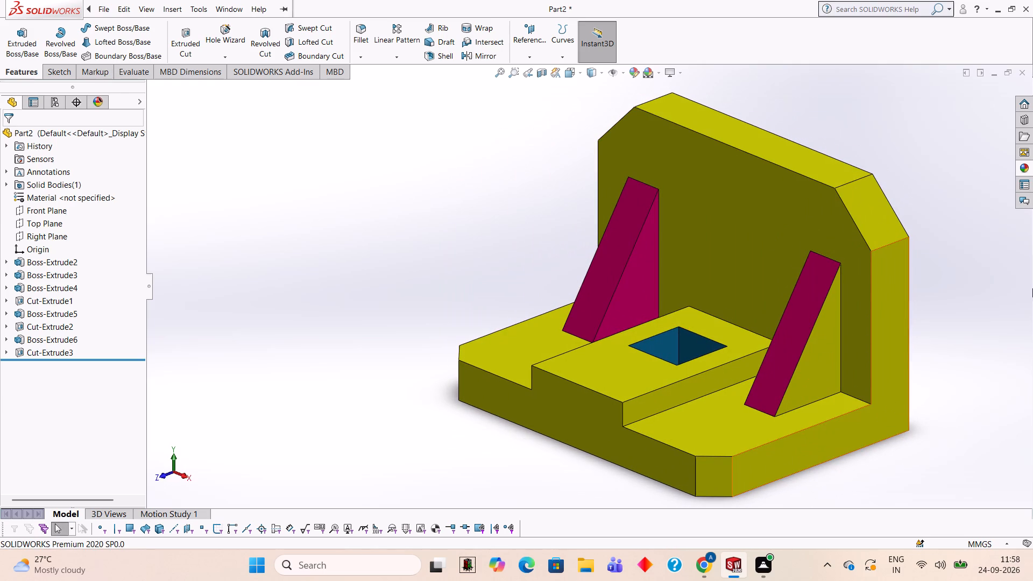
click(1025, 168)
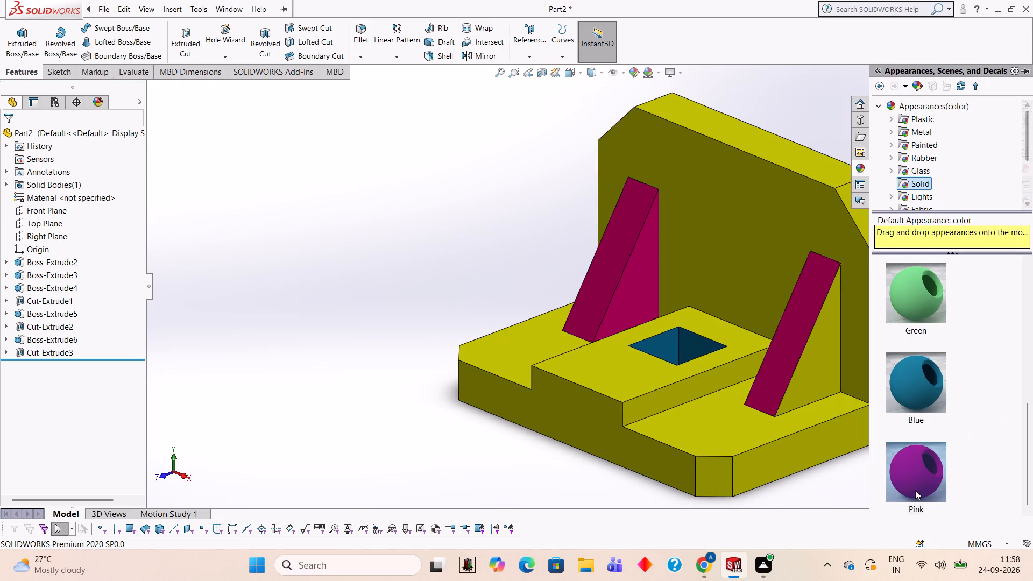
drag(922, 481, 820, 380)
click(820, 380)
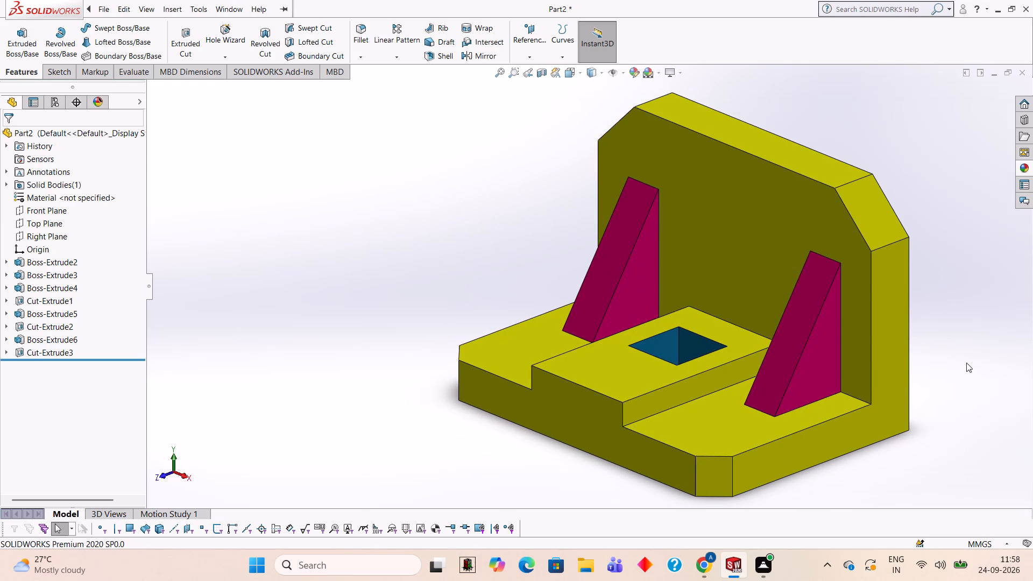
Examine the yellow bracket with its two pink ribs and blue pocket from several angles.
middle_drag(968, 363, 1026, 360)
middle_drag(931, 365, 993, 364)
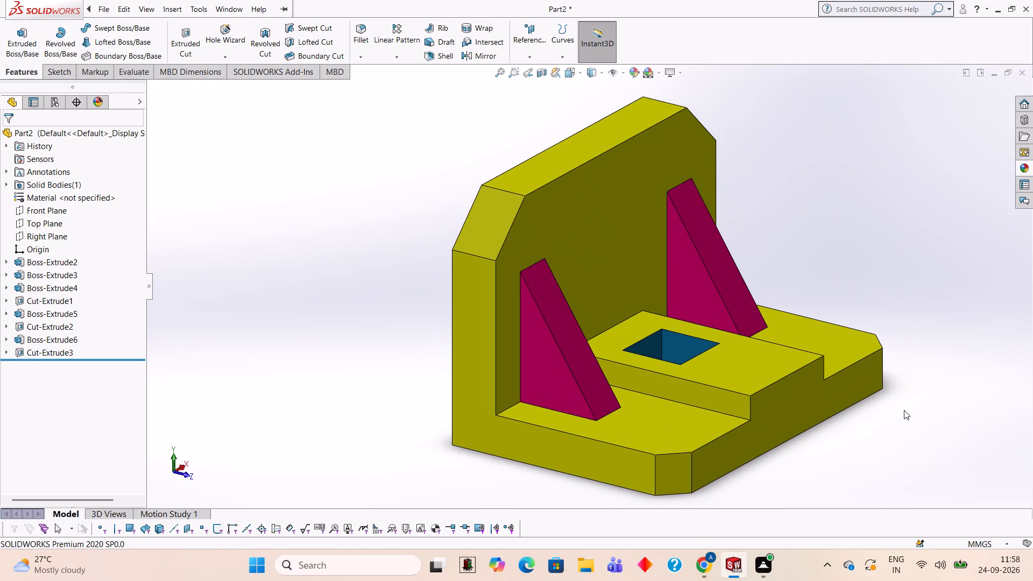
scroll(906, 439, up, 1)
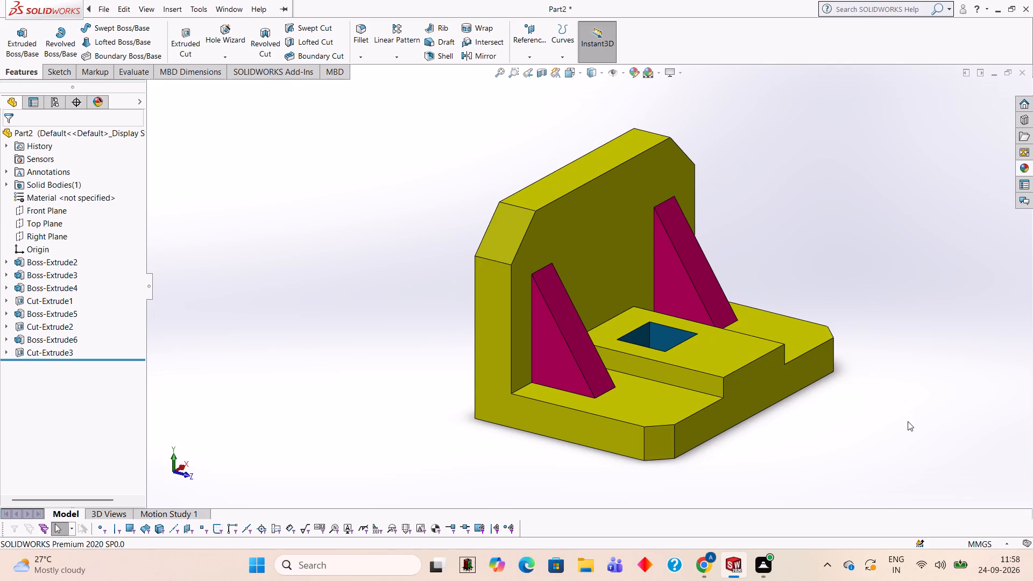
middle_drag(909, 415, 901, 437)
scroll(900, 437, up, 1)
middle_drag(900, 426, 896, 426)
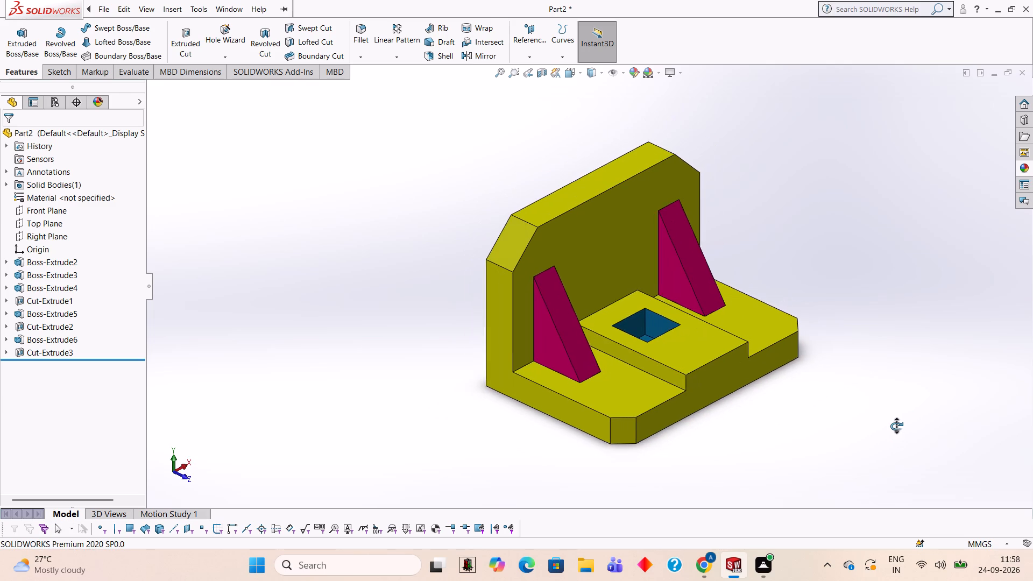
middle_drag(896, 426, 901, 408)
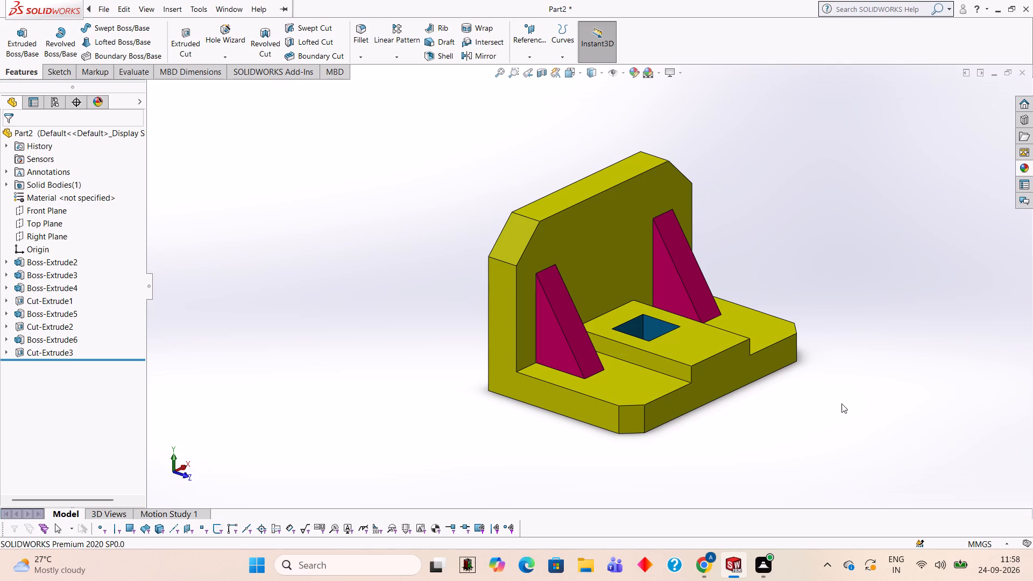
scroll(773, 222, up, 1)
middle_drag(774, 235, 770, 222)
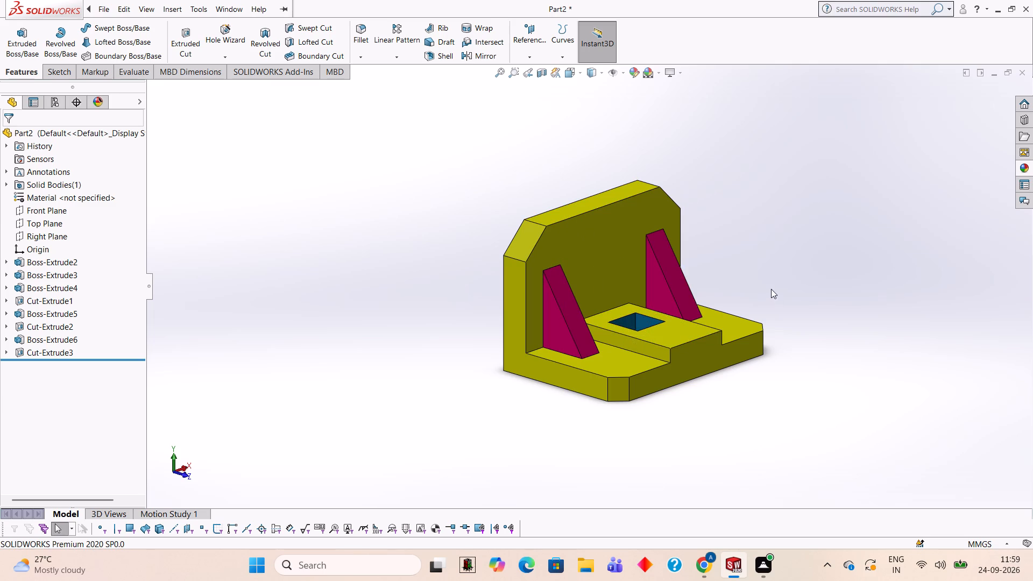
Apply the solid Green appearance to the top face of the central block around the pocket.
middle_drag(745, 217, 746, 268)
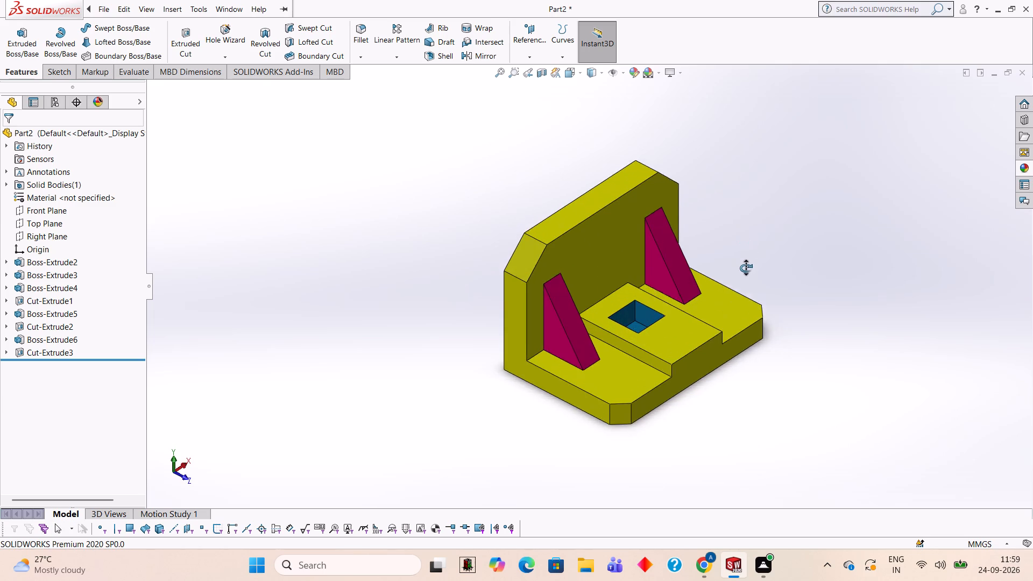
middle_drag(746, 268, 722, 338)
middle_click(726, 316)
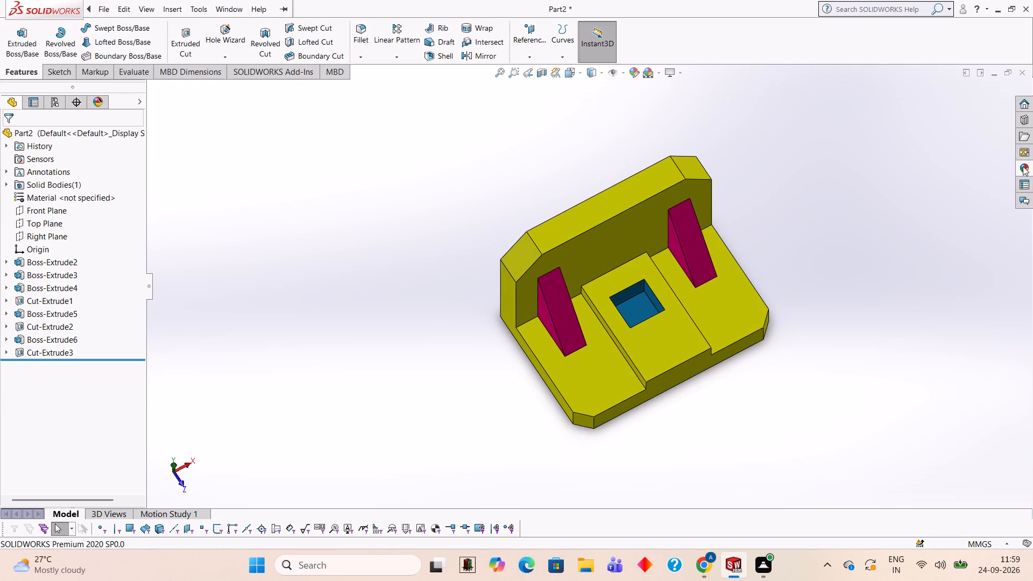
click(1023, 165)
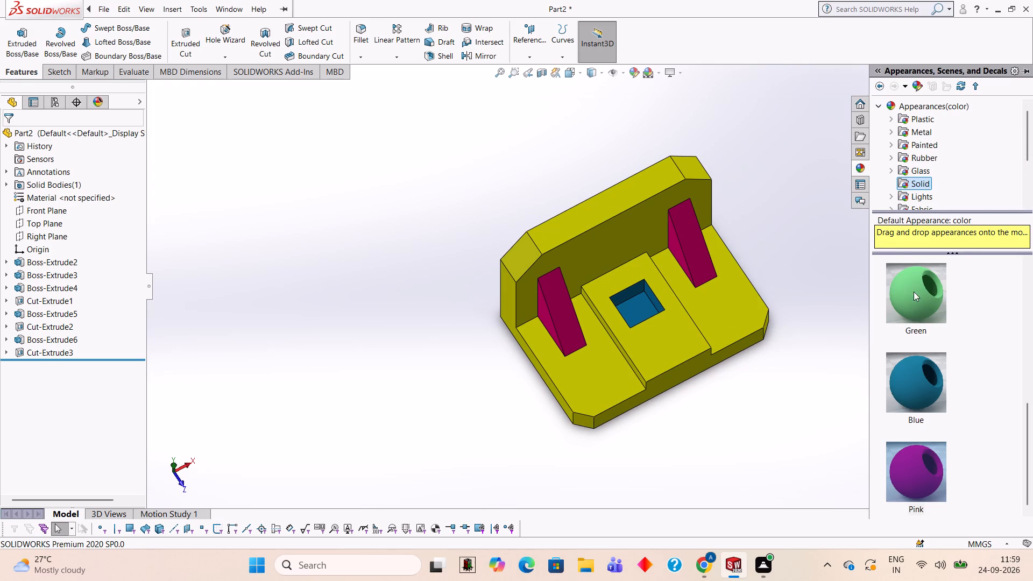
drag(918, 289, 661, 351)
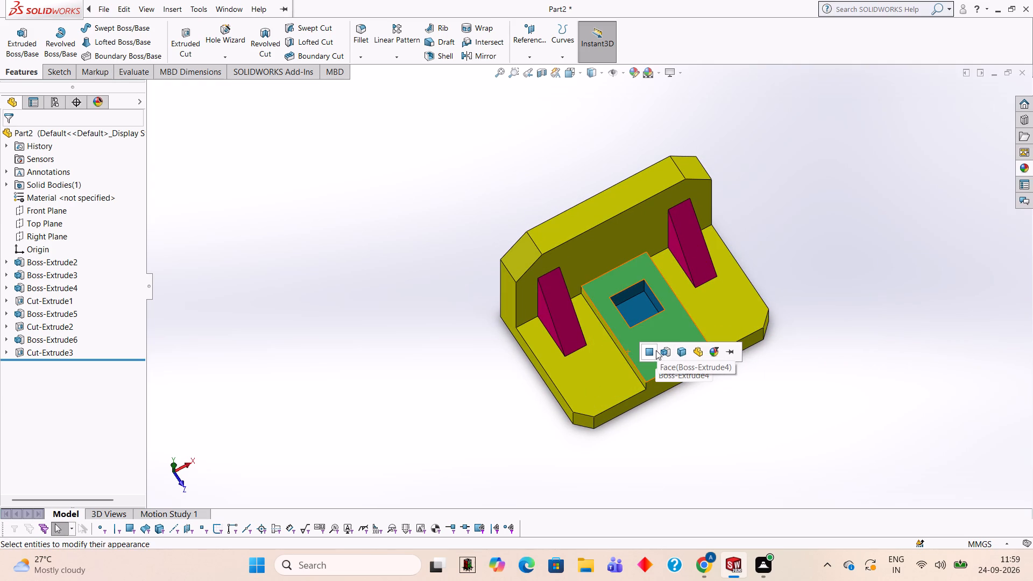
click(656, 350)
Apply the solid Green appearance to the central block's side face that faces the left rib.
middle_drag(728, 359, 759, 254)
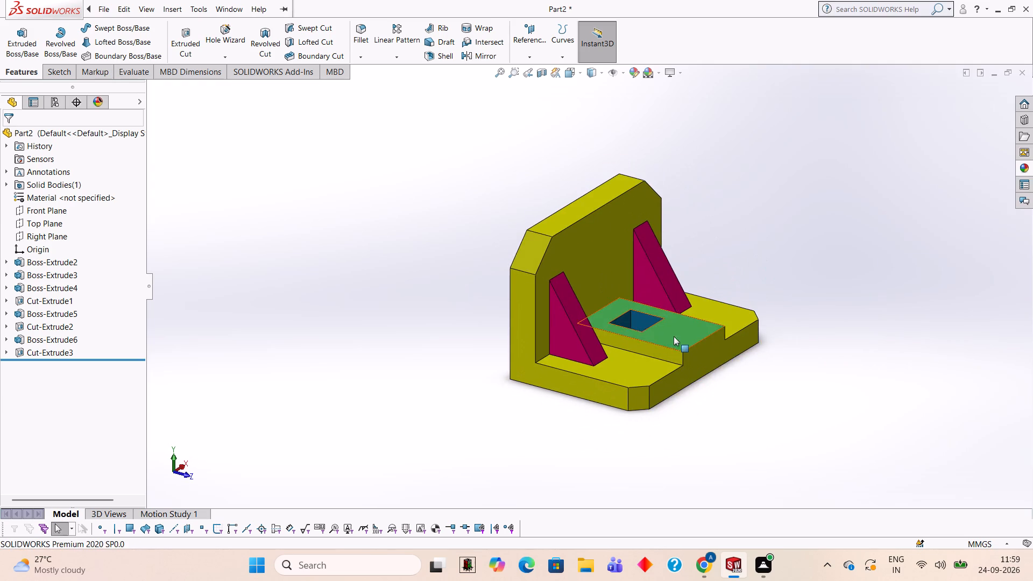
scroll(673, 338, down, 5)
click(1030, 171)
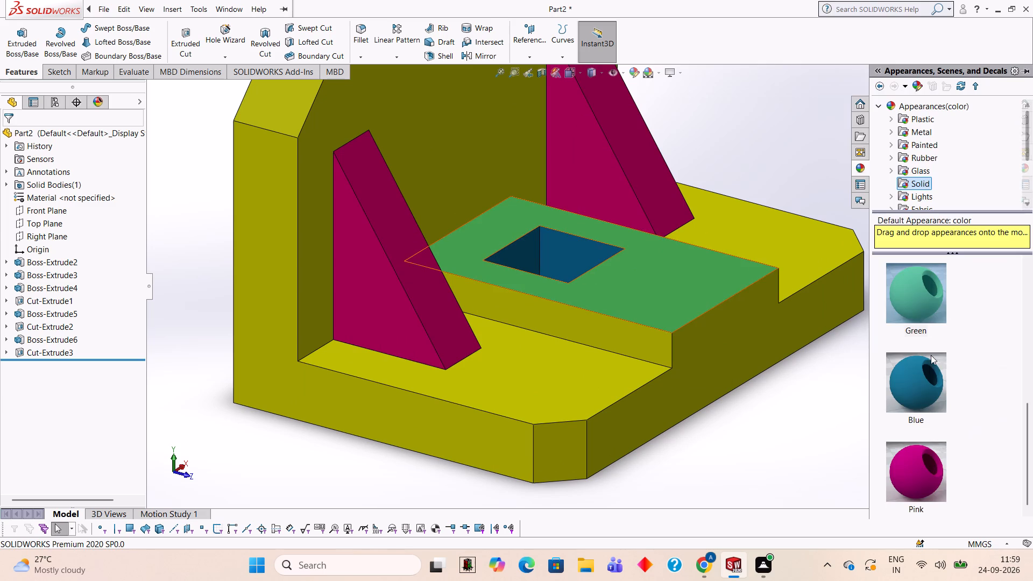
drag(931, 314, 625, 349)
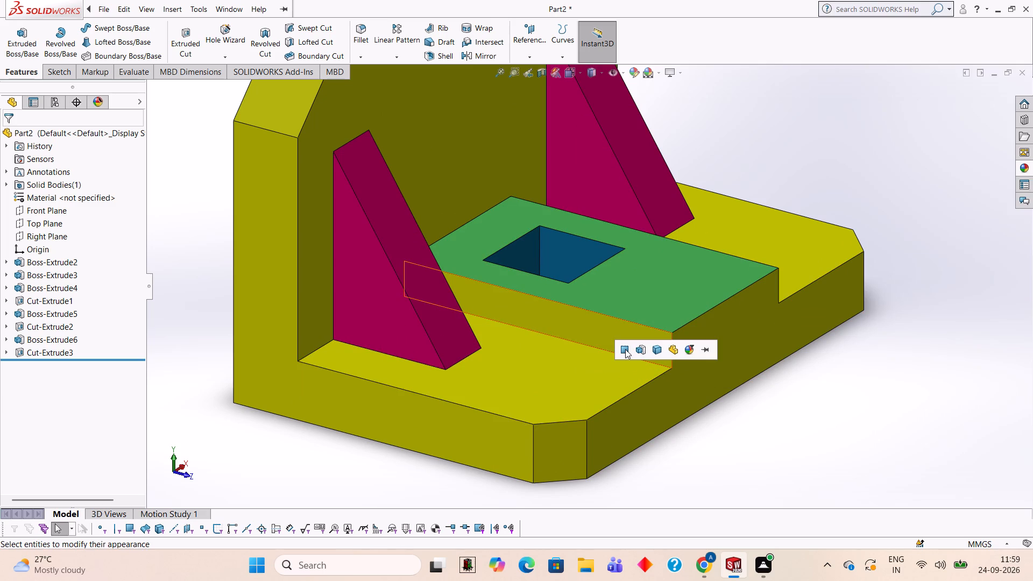
click(625, 349)
Apply the solid Green appearance to the central block's opposite side face, facing the right rib.
middle_drag(935, 290, 860, 317)
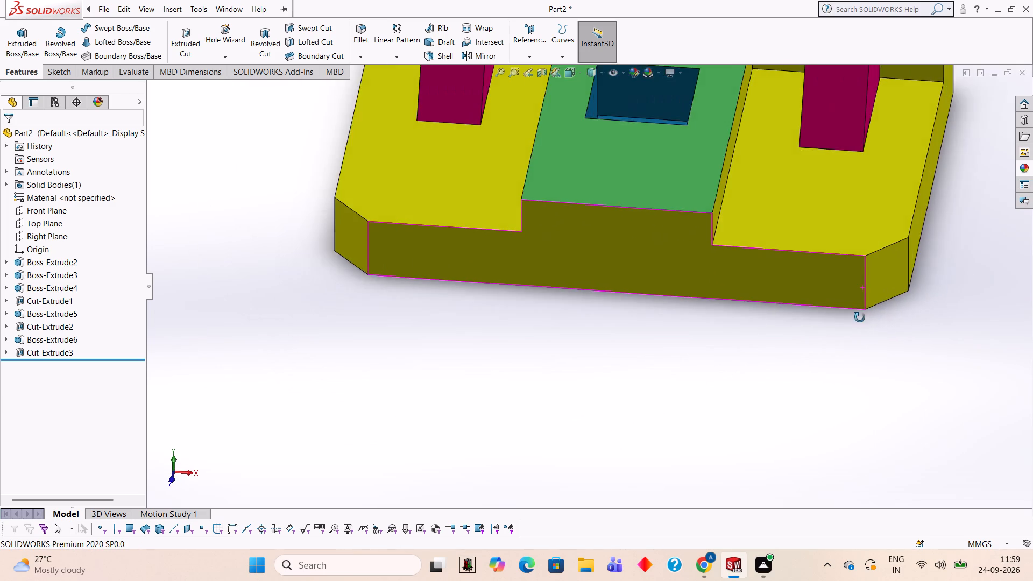
middle_drag(860, 317, 858, 307)
middle_drag(956, 180, 887, 190)
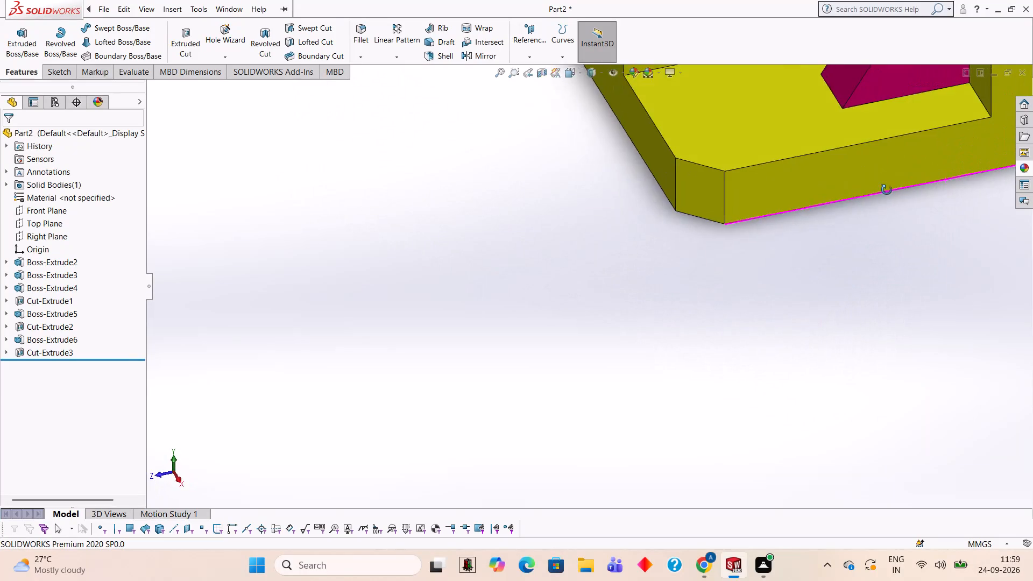
middle_drag(887, 190, 894, 177)
scroll(892, 169, up, 2)
scroll(798, 159, down, 1)
scroll(798, 153, up, 3)
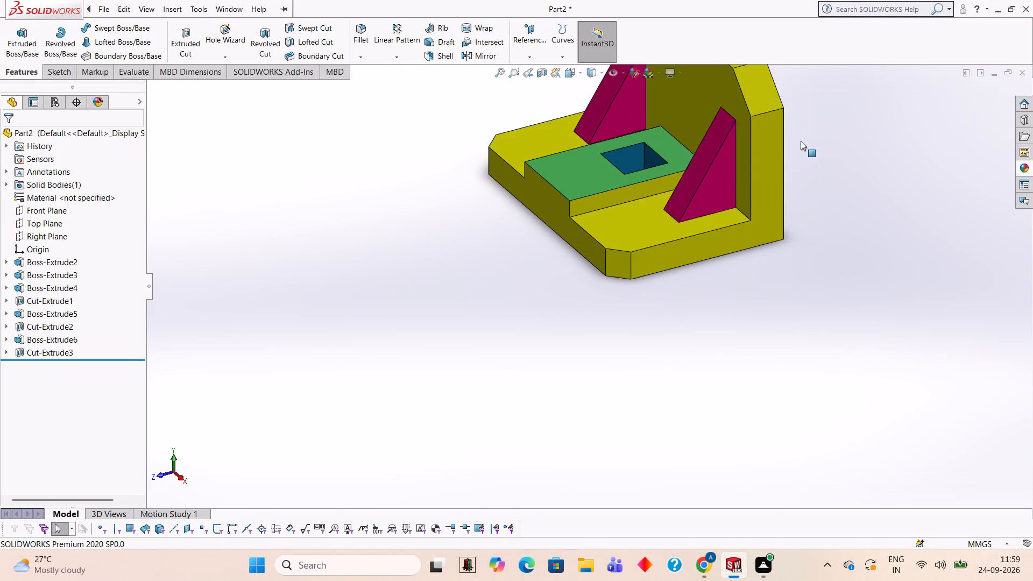
scroll(824, 114, down, 2)
scroll(598, 252, down, 1)
click(1025, 168)
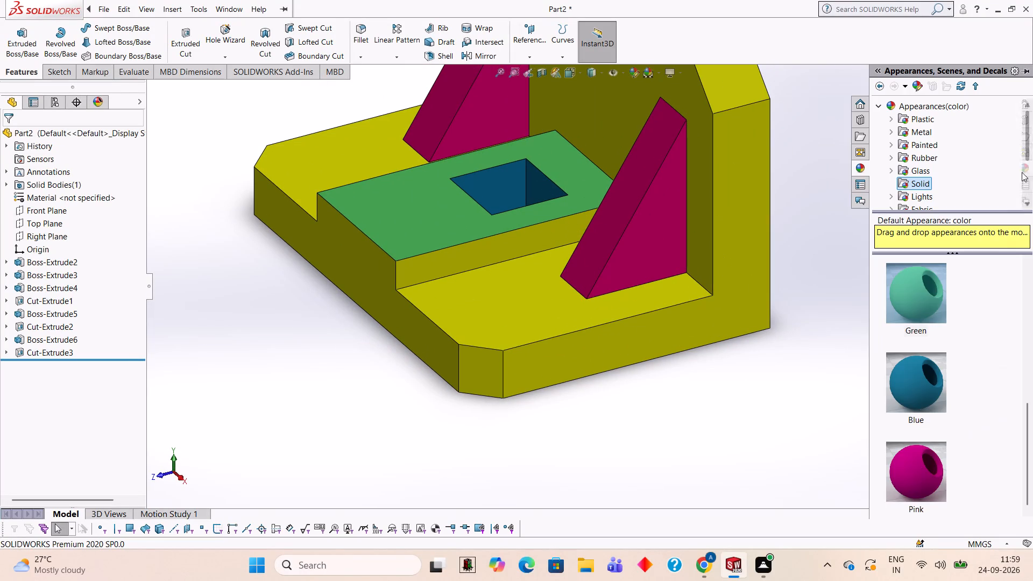
drag(913, 278, 503, 236)
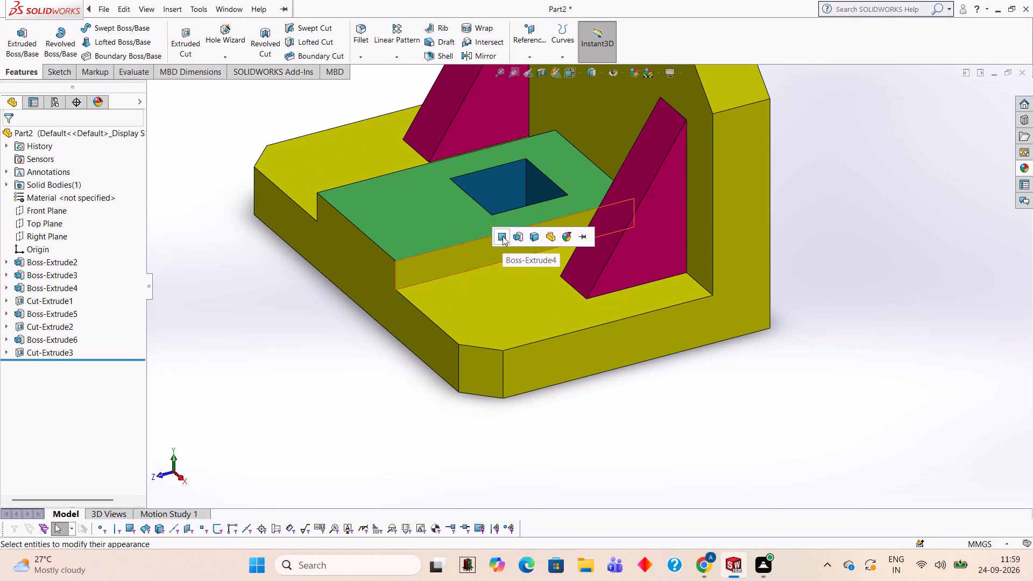
click(503, 236)
Examine the coloured bracket, checking the central block's top and side faces, the pocket and both ribs.
scroll(569, 314, down, 1)
middle_drag(626, 389, 776, 328)
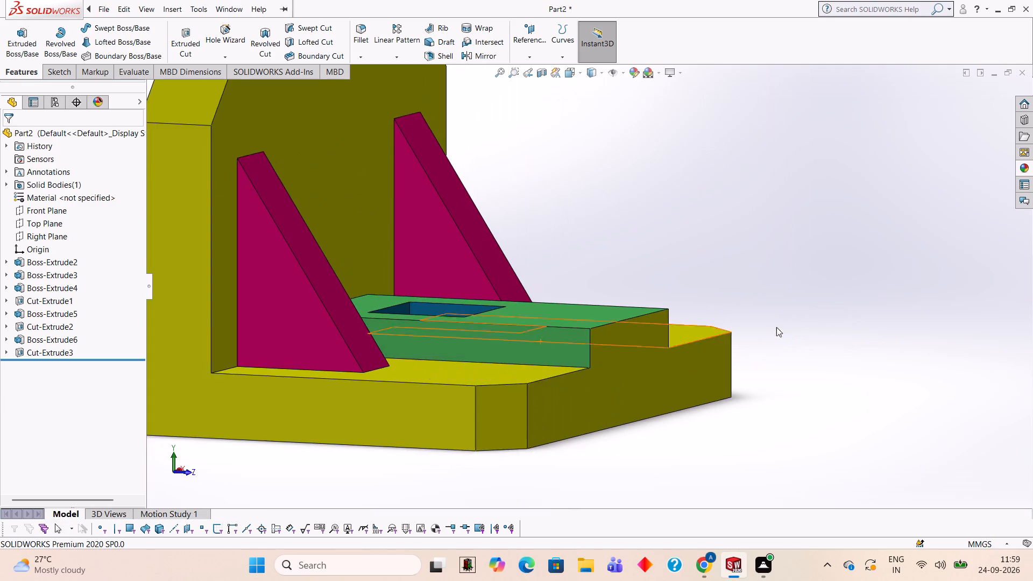
scroll(776, 316, up, 2)
middle_drag(774, 310, 751, 369)
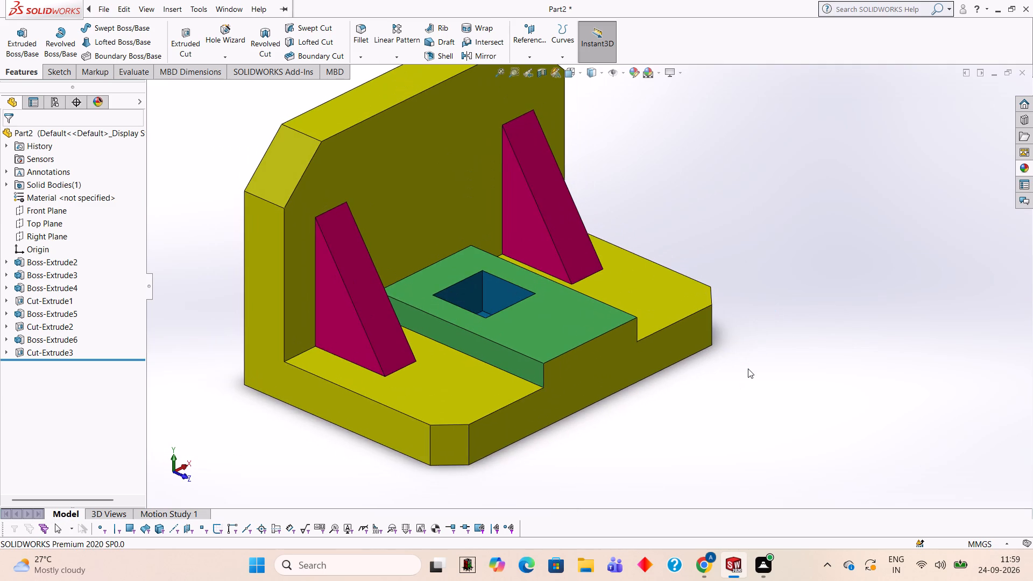
scroll(748, 369, up, 3)
middle_drag(745, 372, 745, 365)
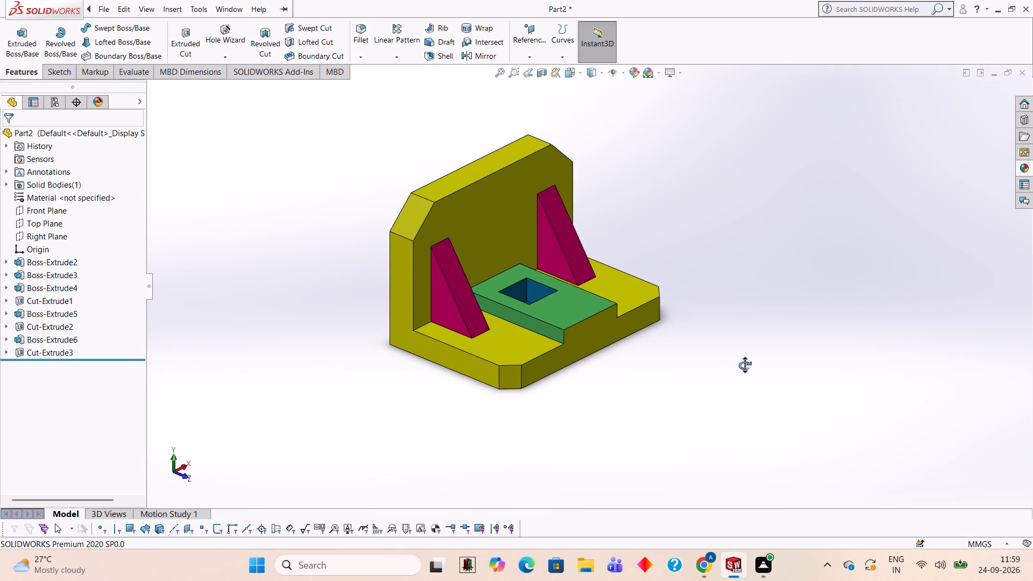
middle_drag(745, 365, 742, 337)
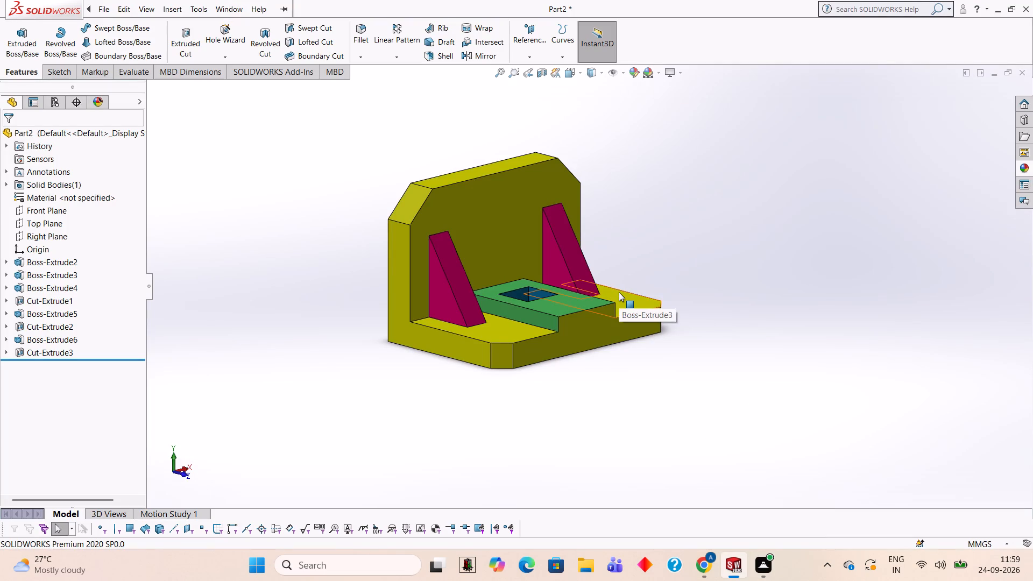
scroll(392, 141, down, 1)
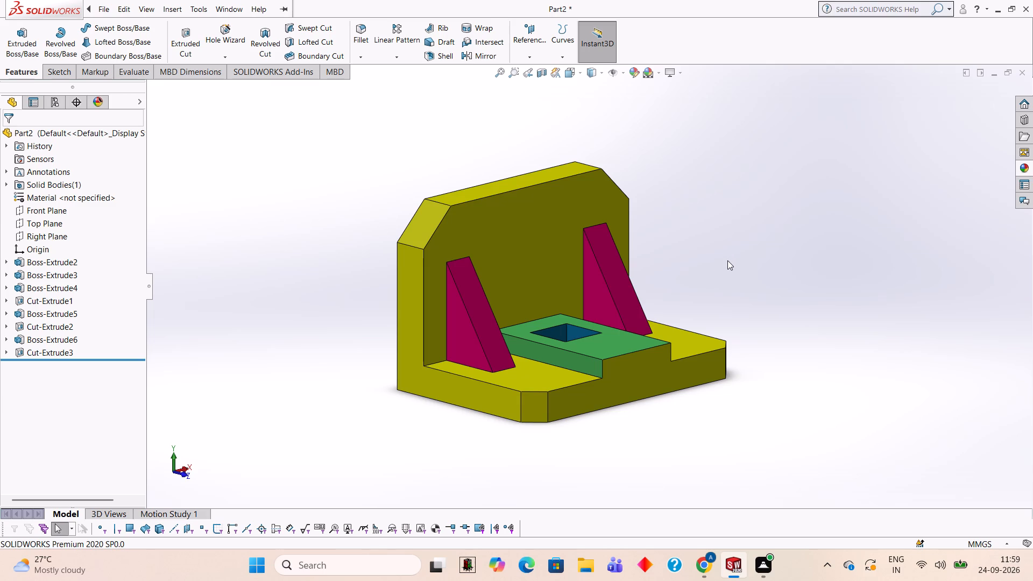
scroll(721, 229, down, 1)
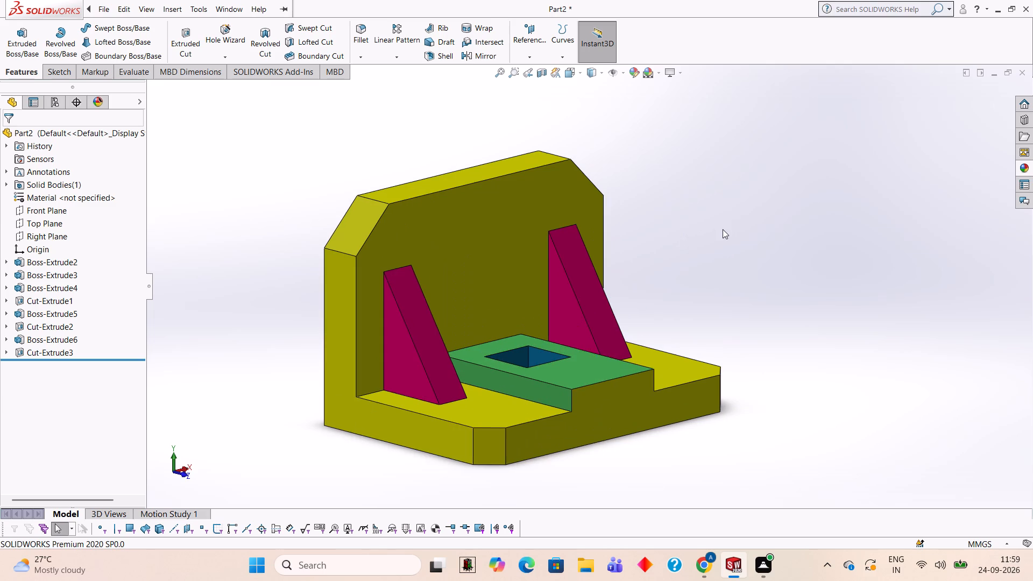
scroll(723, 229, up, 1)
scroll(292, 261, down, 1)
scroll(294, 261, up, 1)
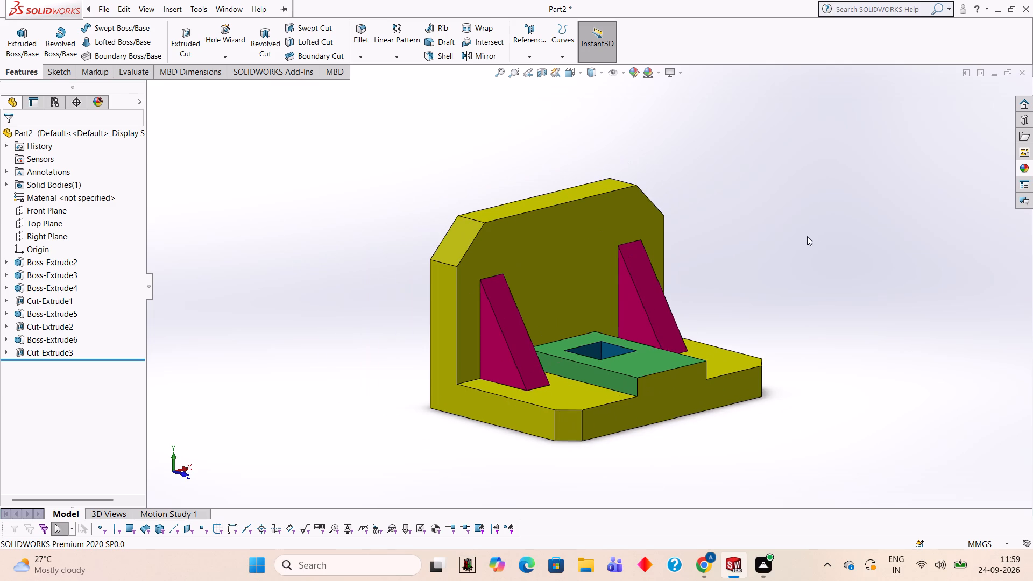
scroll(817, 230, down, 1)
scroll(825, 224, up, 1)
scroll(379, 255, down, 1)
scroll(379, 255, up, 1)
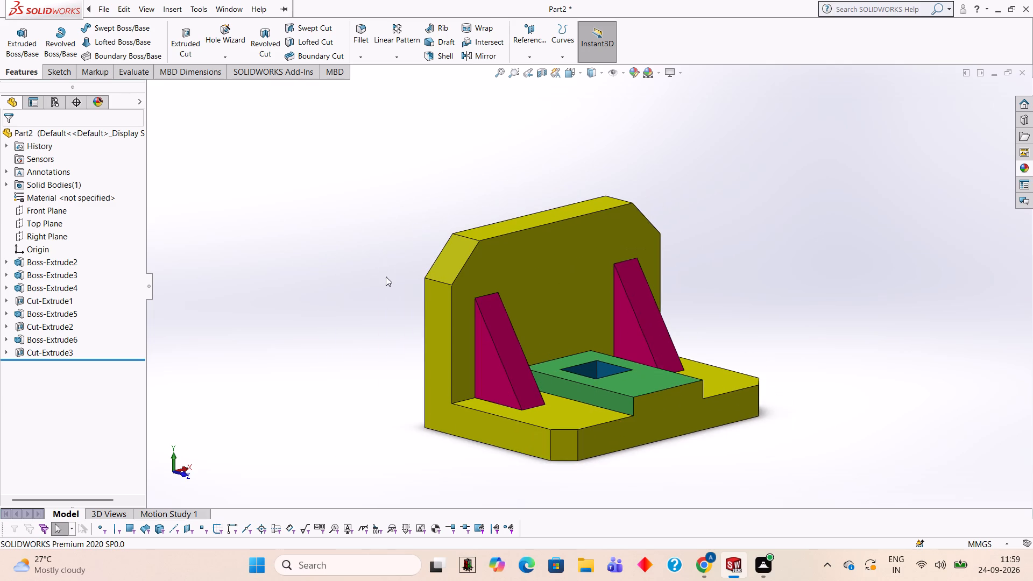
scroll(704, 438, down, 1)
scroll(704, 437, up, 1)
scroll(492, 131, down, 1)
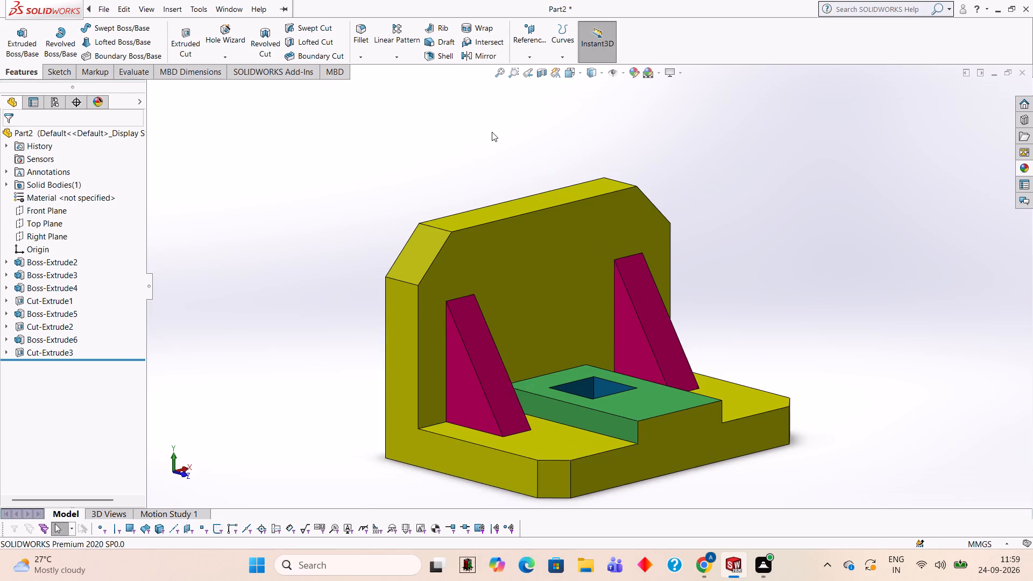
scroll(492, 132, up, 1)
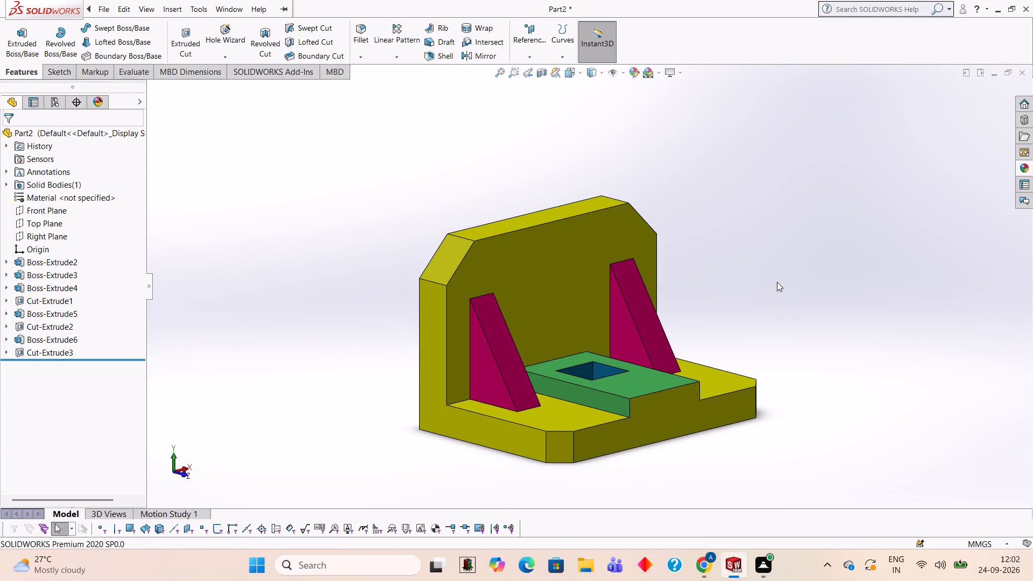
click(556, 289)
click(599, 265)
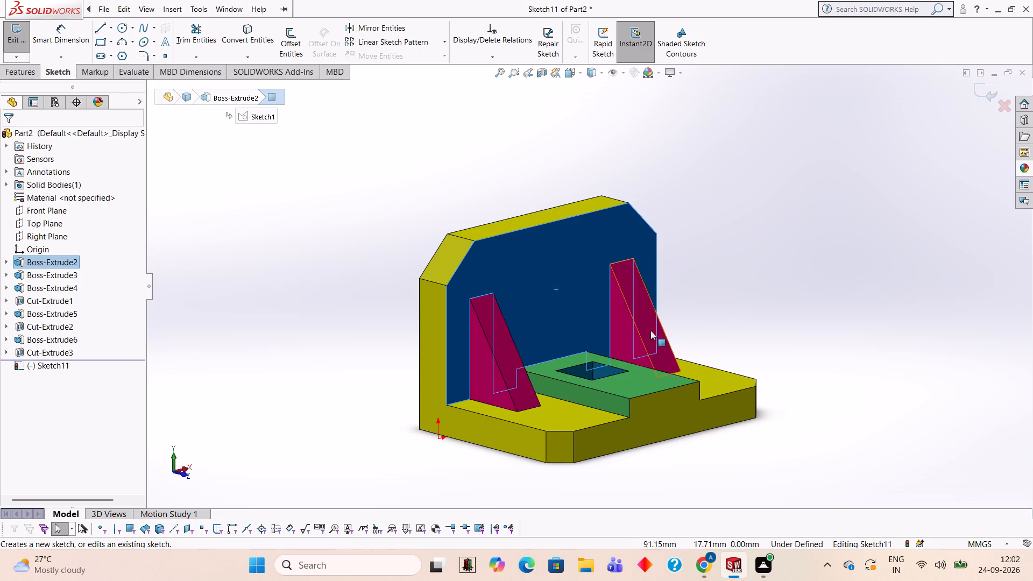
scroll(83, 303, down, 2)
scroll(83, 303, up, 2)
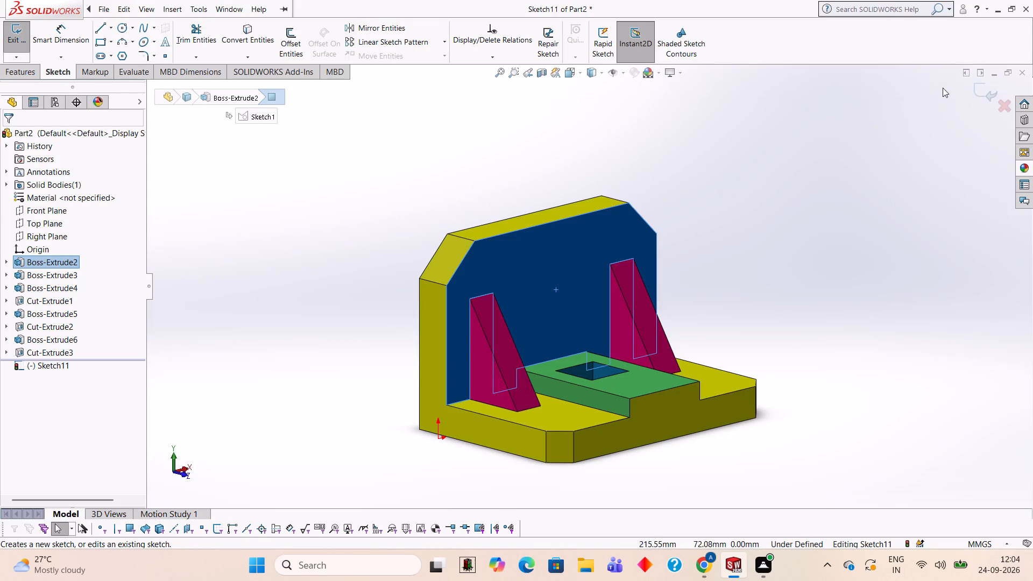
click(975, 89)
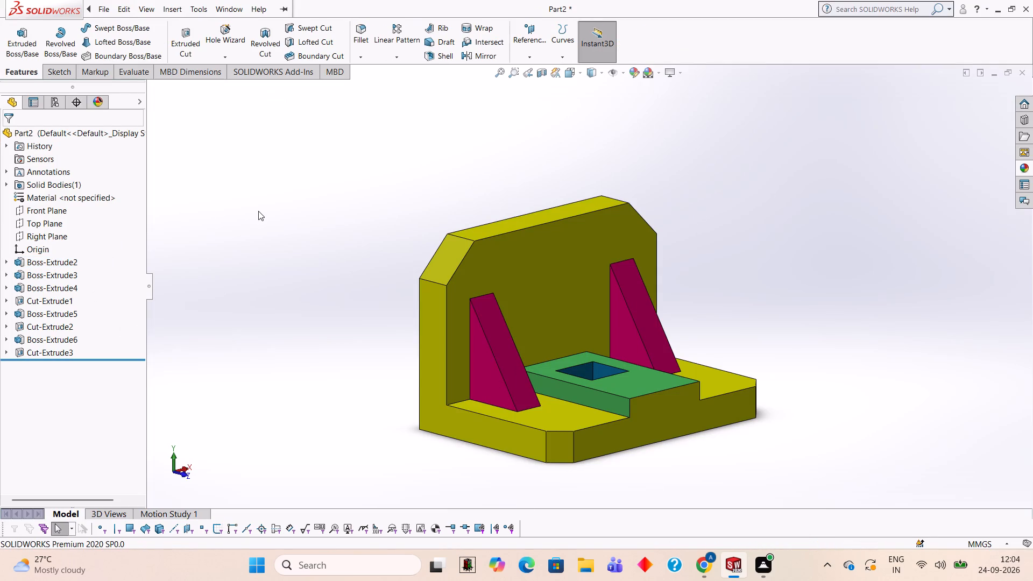
Save the bracket as a SOLIDWORKS part file named 898989 in the Documents folder.
key(ctrl+s)
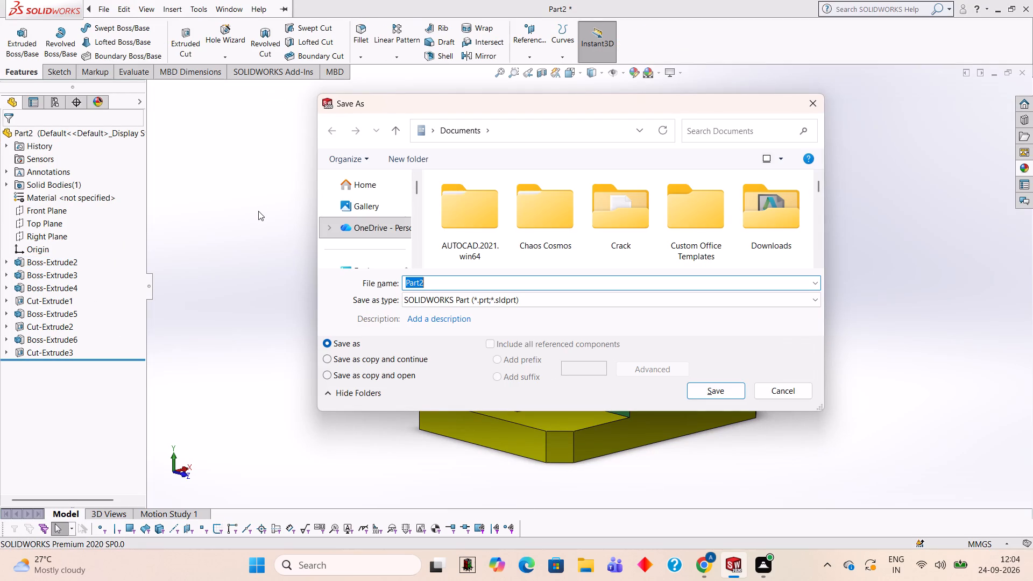
text(88)
key(BackSpace)
text(98989)
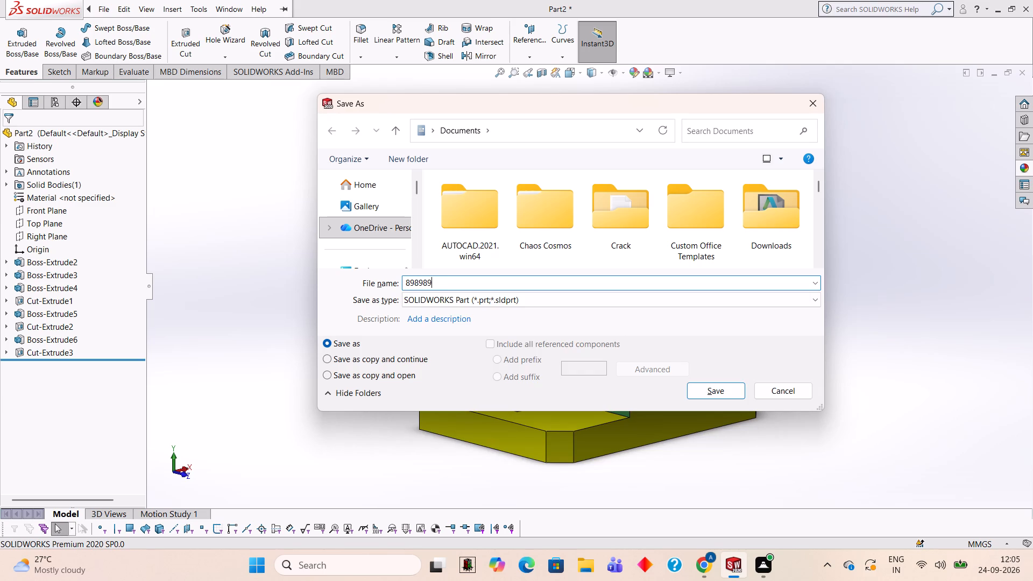
click(698, 393)
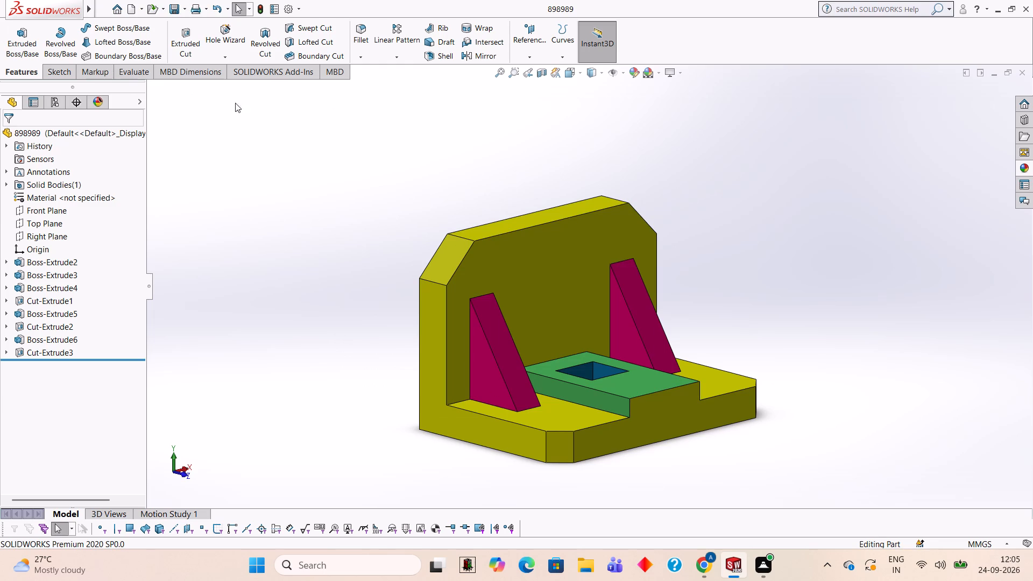
Save a copy of the bracket in Adobe Portable Document Format (*.pdf) as 898989 in the Documents folder.
click(173, 5)
click(186, 8)
click(200, 37)
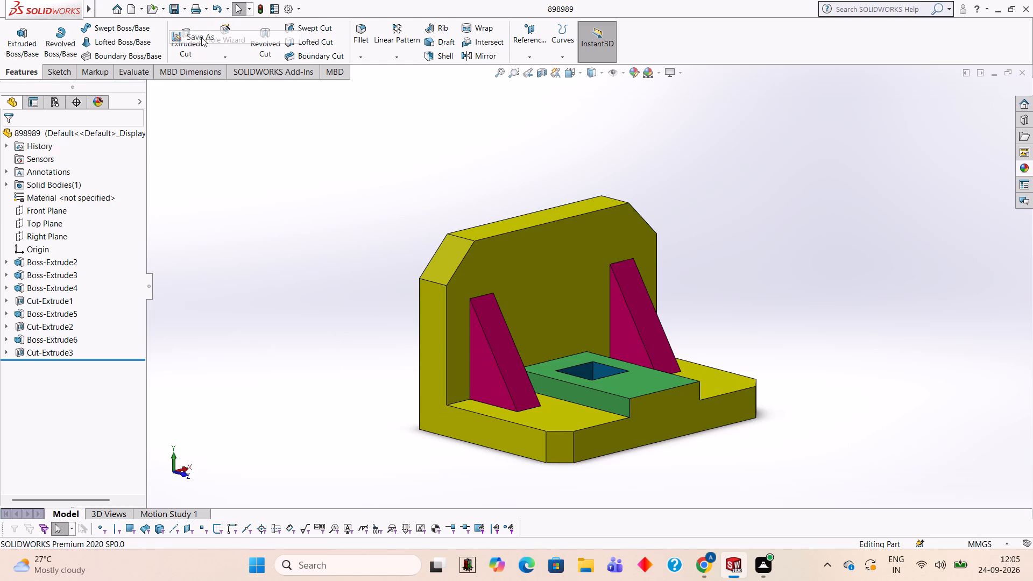
click(547, 296)
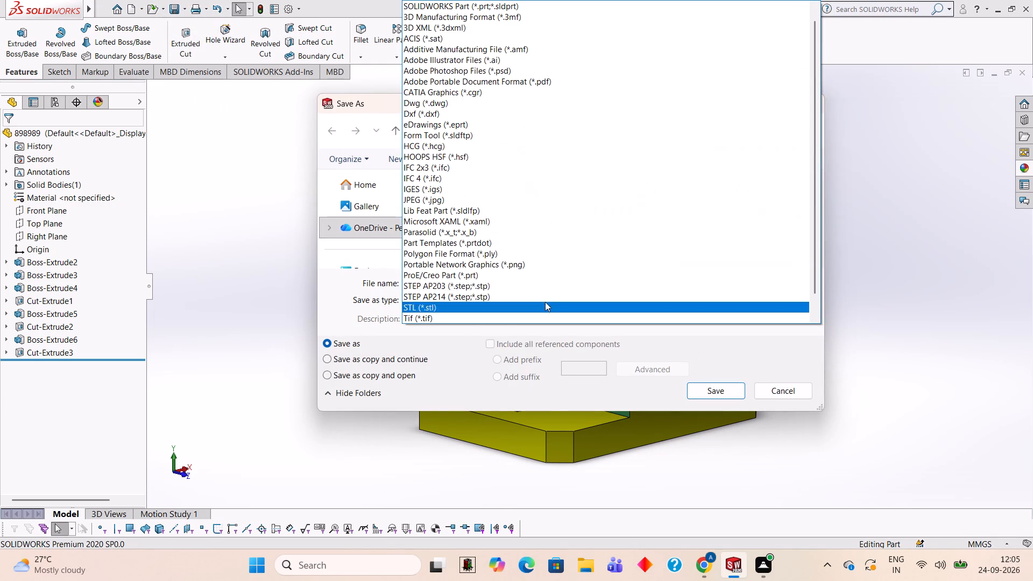
click(465, 83)
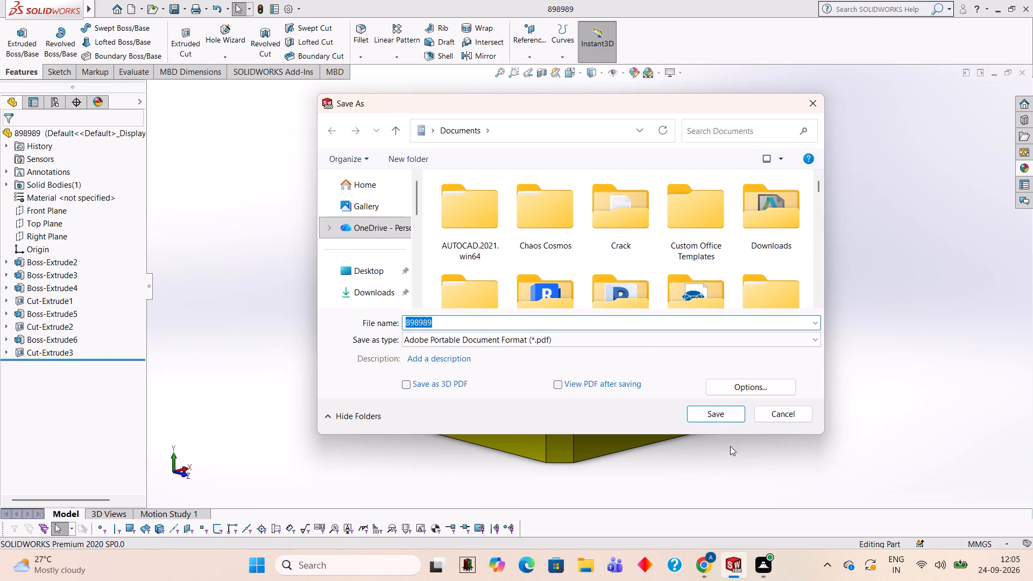
click(724, 412)
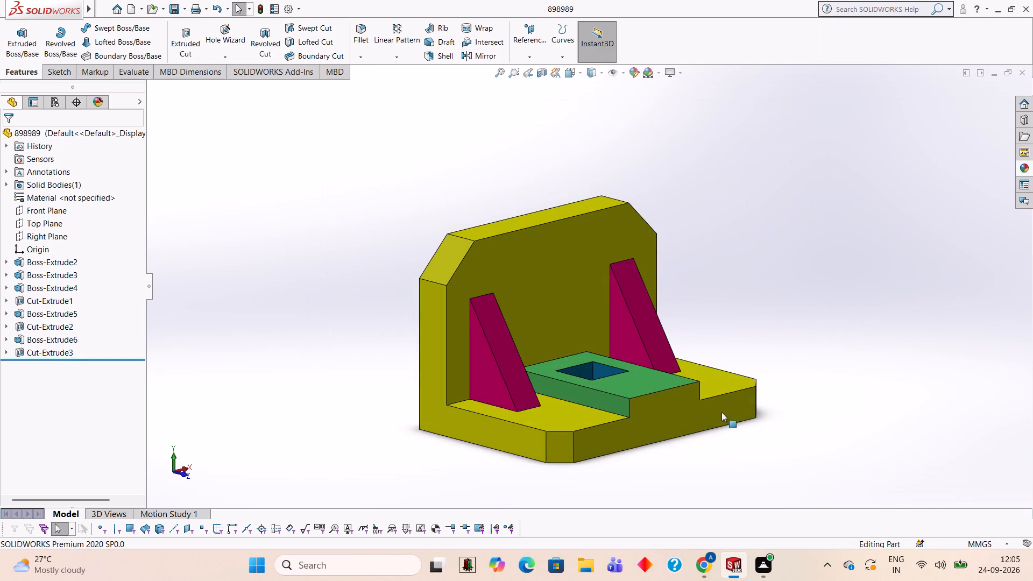